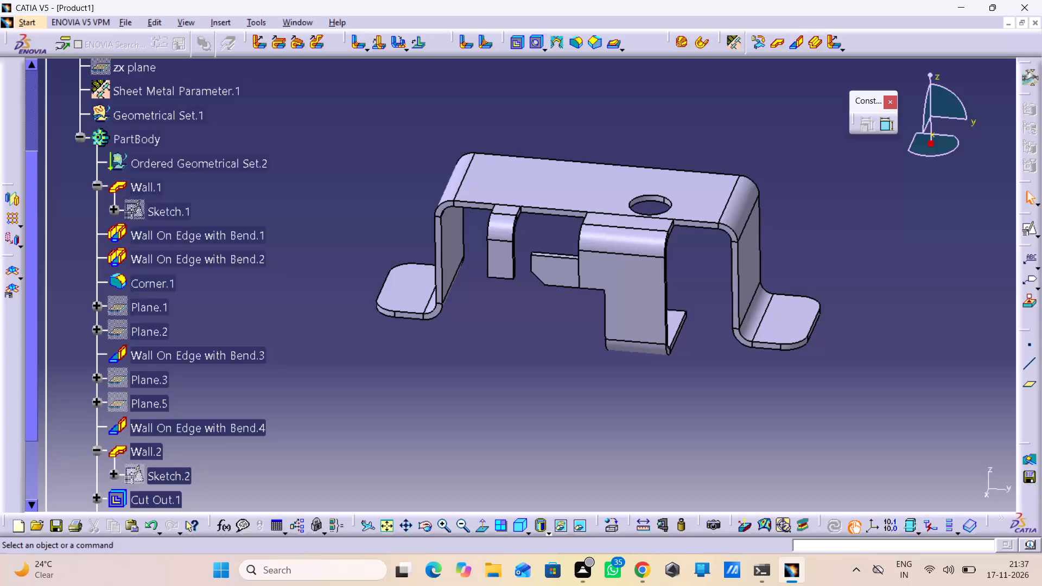
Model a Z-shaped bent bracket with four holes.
Toggle the sheet metal bracket between its folded and unfolded states to examine the flat pattern.
{"action": "left_click", "coordinate": [10, 272]}
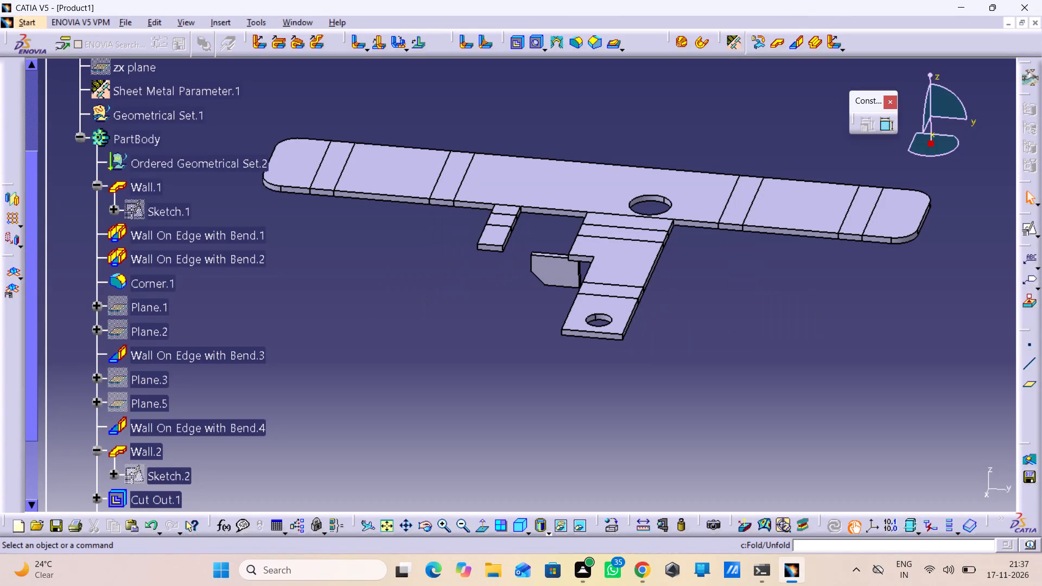
{"action": "left_click", "coordinate": [10, 272]}
{"action": "left_click", "coordinate": [10, 272]}
{"action": "left_click", "coordinate": [10, 272]}
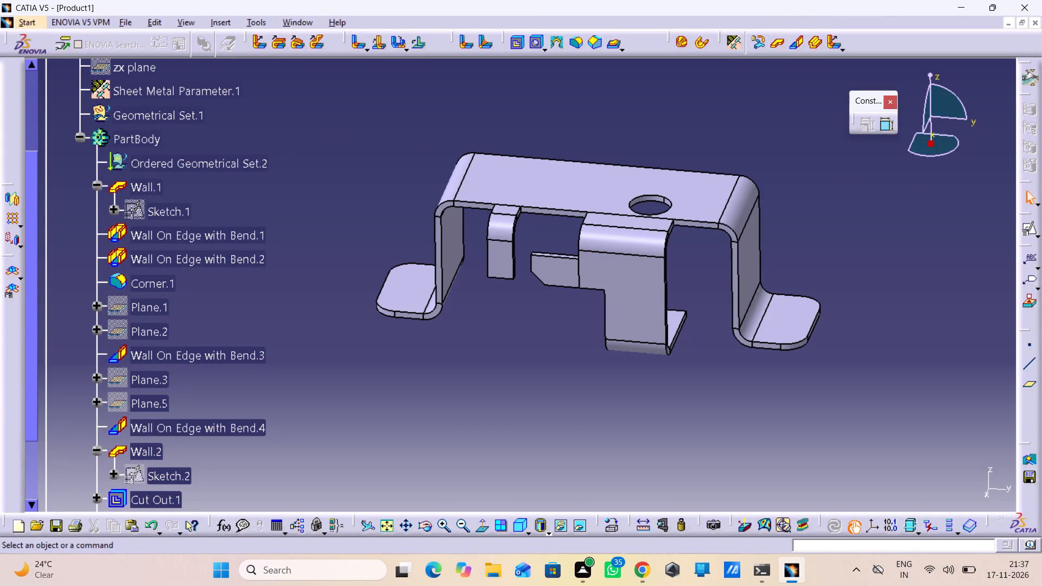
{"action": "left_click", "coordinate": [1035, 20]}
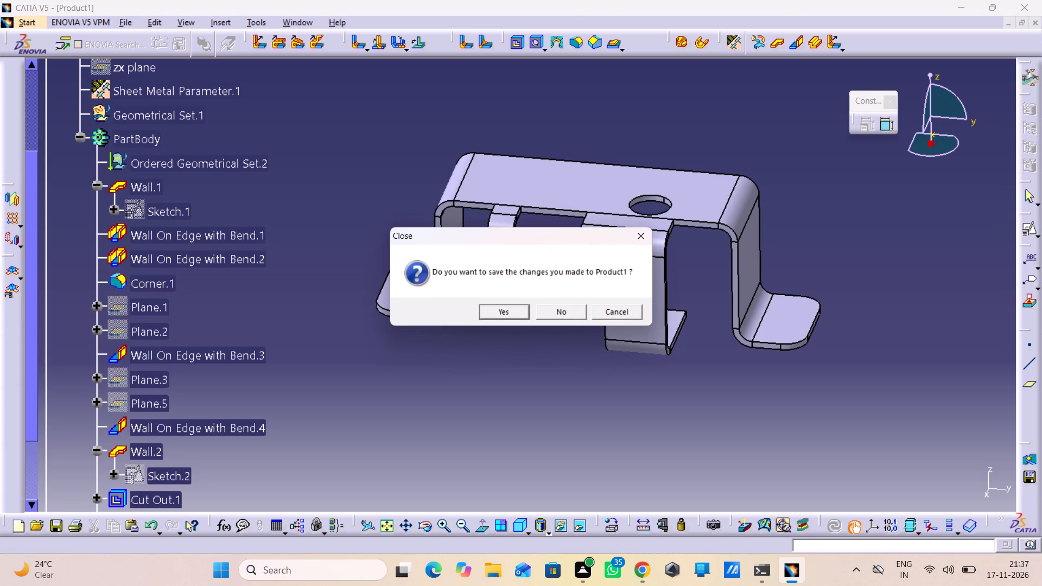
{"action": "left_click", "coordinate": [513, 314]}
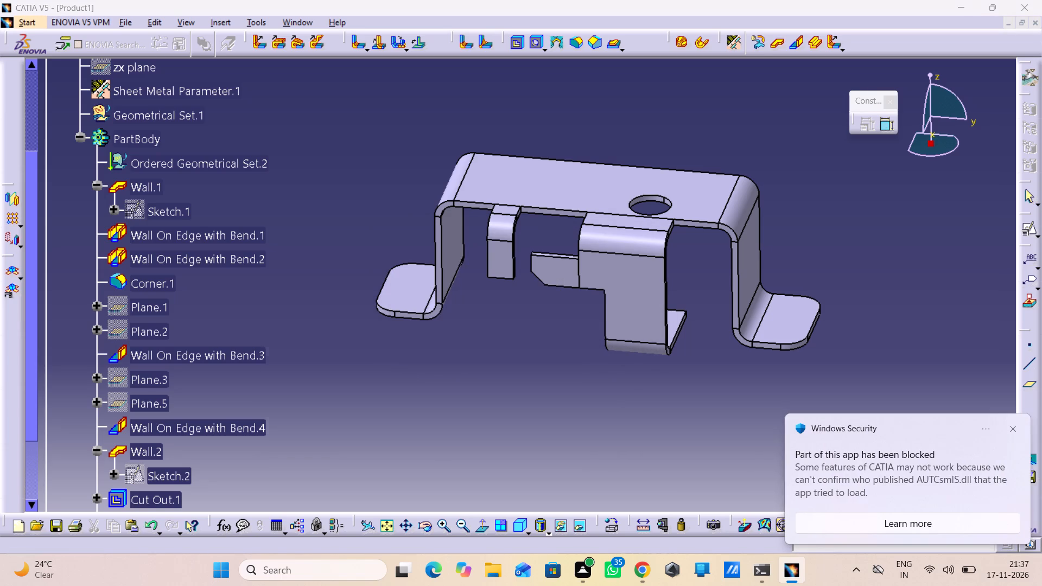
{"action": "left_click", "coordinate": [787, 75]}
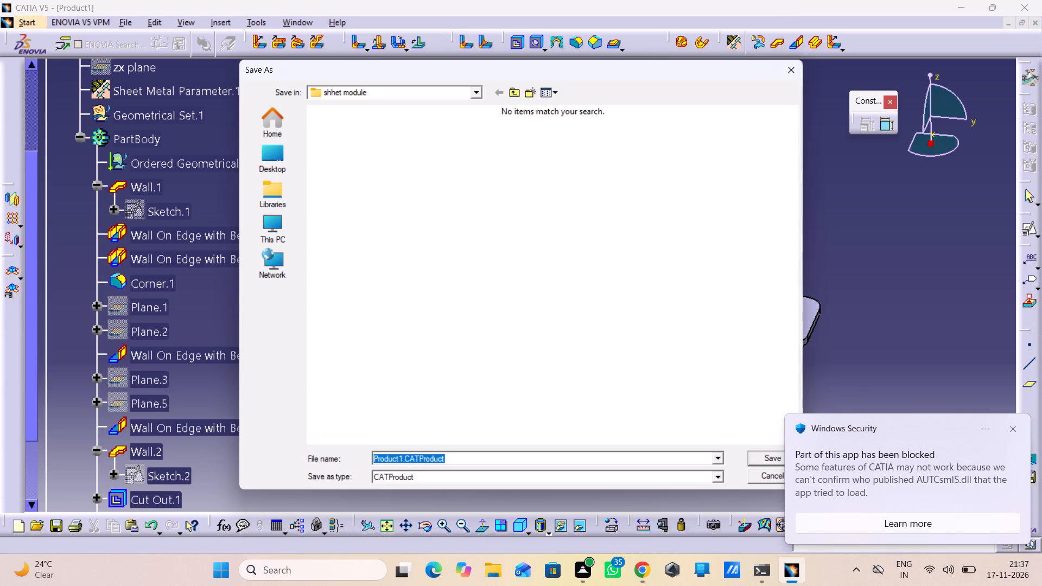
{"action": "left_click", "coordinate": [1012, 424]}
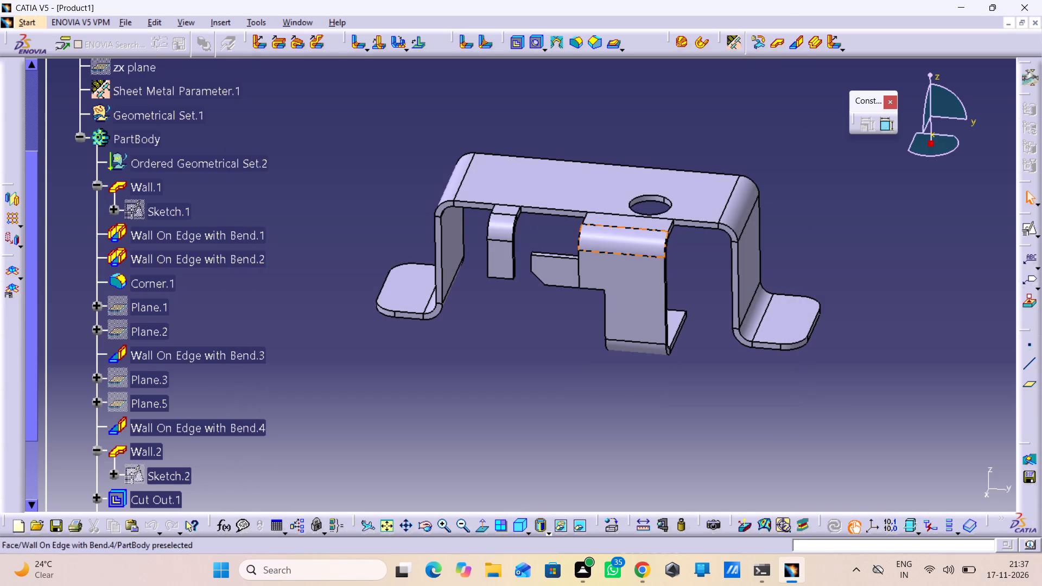
Close Product1 without saving its changes.
{"action": "left_click", "coordinate": [1035, 18]}
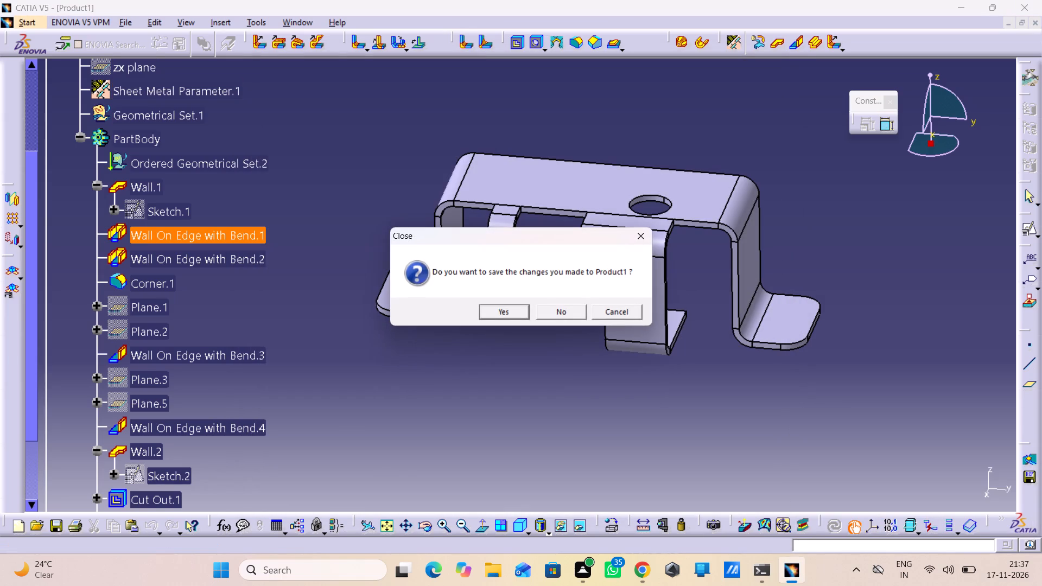
{"action": "left_click", "coordinate": [575, 314]}
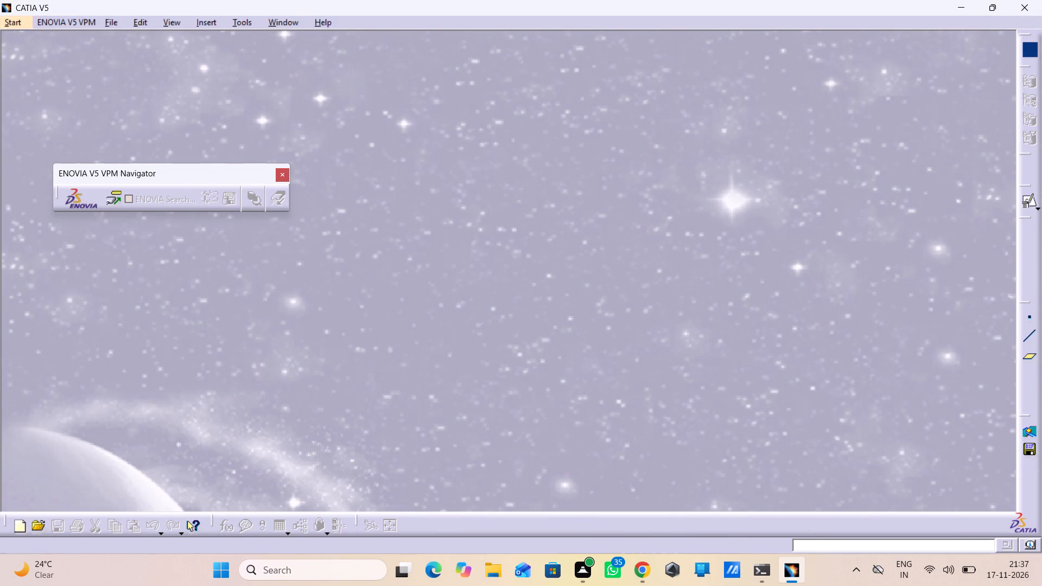
Create a new part in the Generative Sheetmetal Design workbench.
{"action": "left_click", "coordinate": [16, 21]}
{"action": "left_click", "coordinate": [31, 61]}
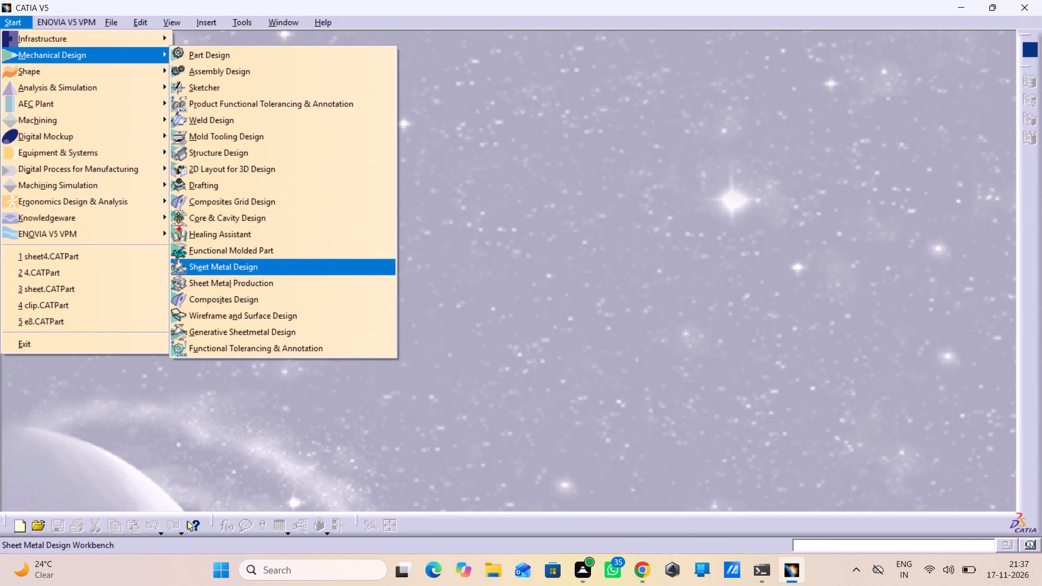
{"action": "left_click", "coordinate": [225, 326]}
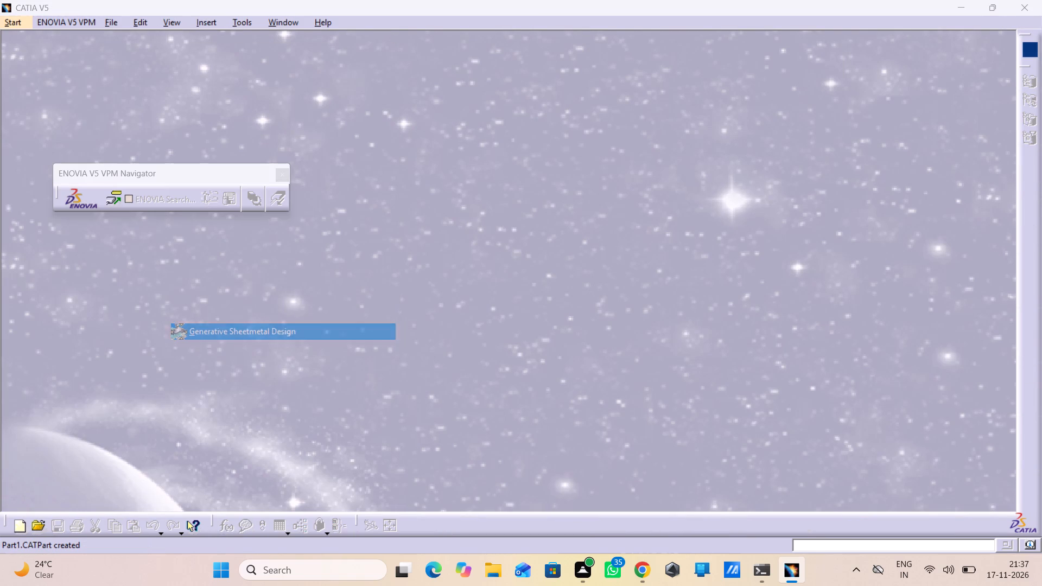
{"action": "left_click", "coordinate": [913, 492]}
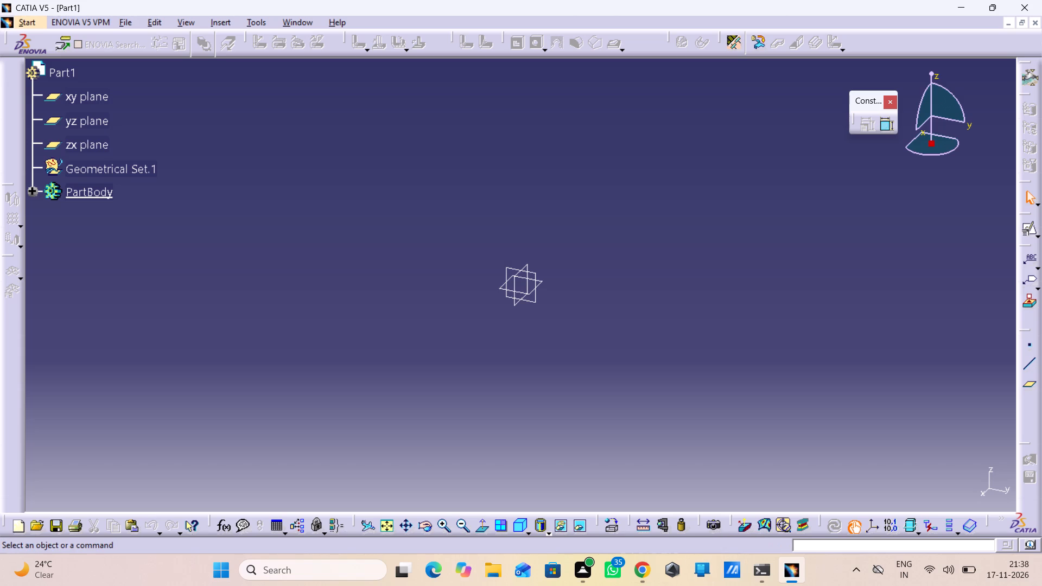
Create a positioned sketch on the yz plane.
{"action": "left_click", "coordinate": [527, 271]}
{"action": "left_click", "coordinate": [533, 298]}
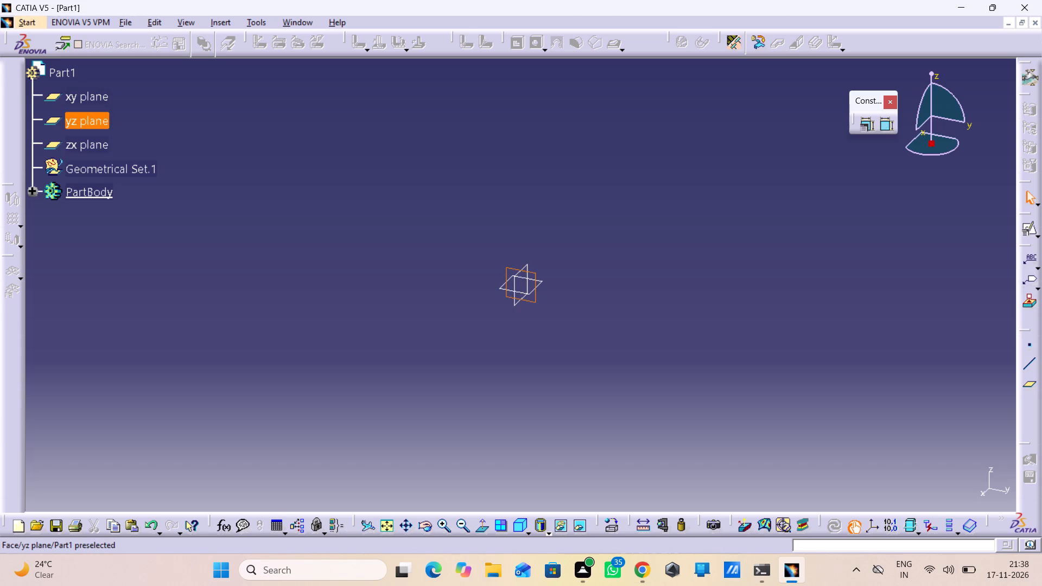
{"action": "left_click", "coordinate": [1029, 228]}
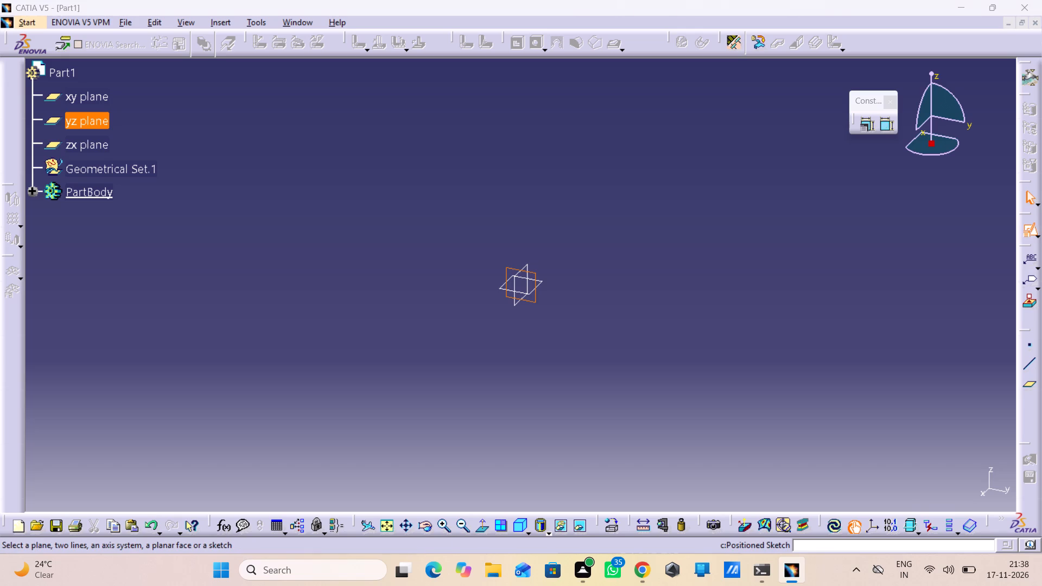
{"action": "left_click", "coordinate": [931, 494]}
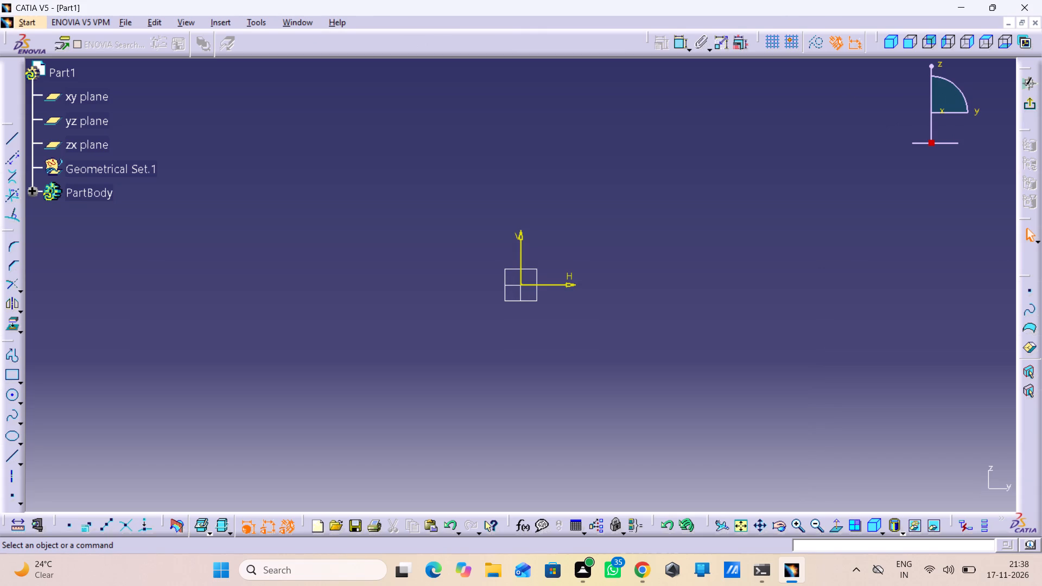
Sketch a centred rectangle on the origin, about 141 mm wide and 47 mm high.
{"action": "left_click", "coordinate": [21, 385]}
{"action": "left_click", "coordinate": [174, 394]}
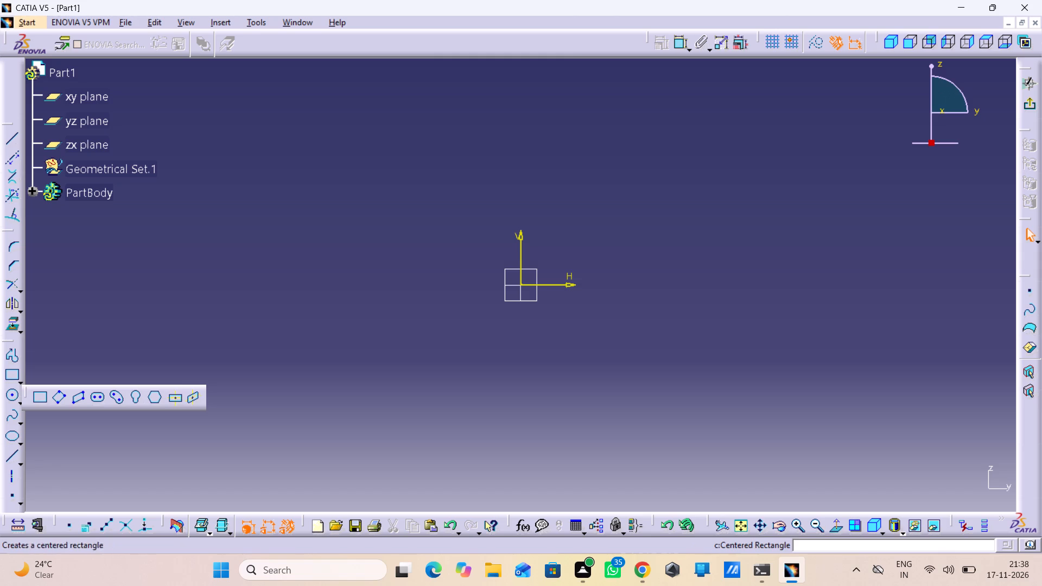
{"action": "left_click", "coordinate": [518, 284]}
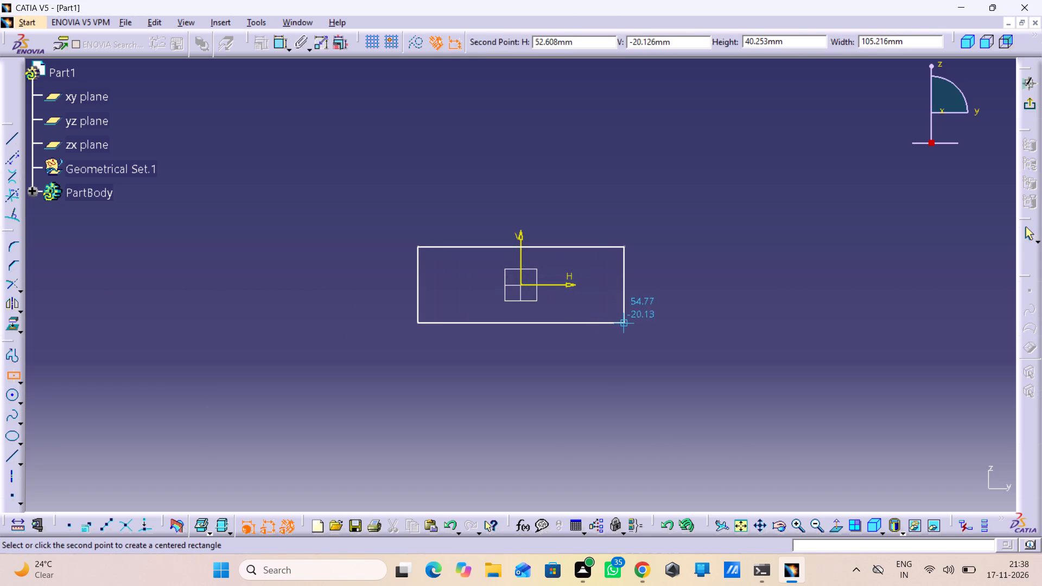
{"action": "left_click", "coordinate": [653, 329]}
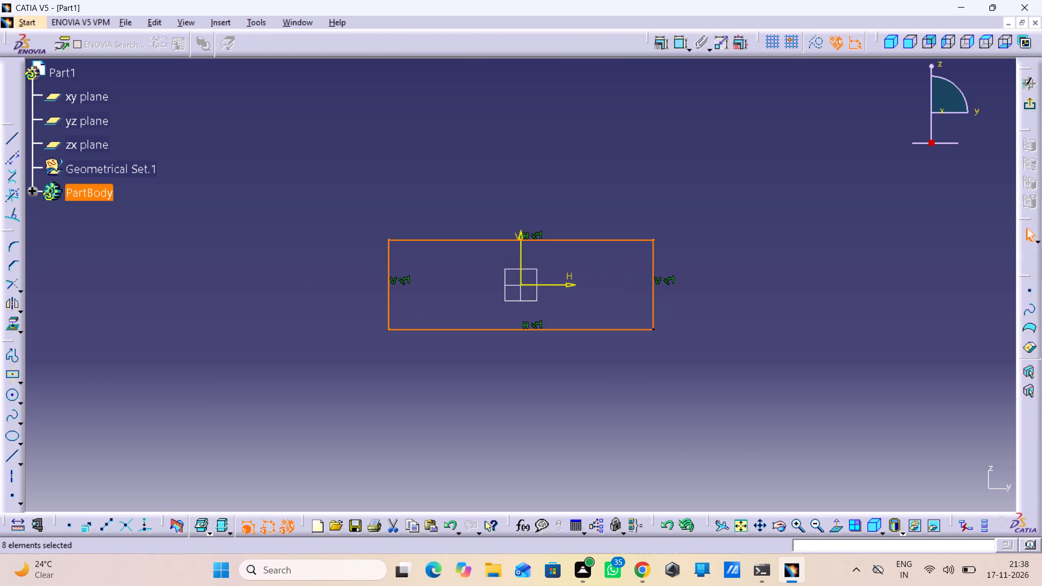
{"action": "left_click", "coordinate": [989, 207]}
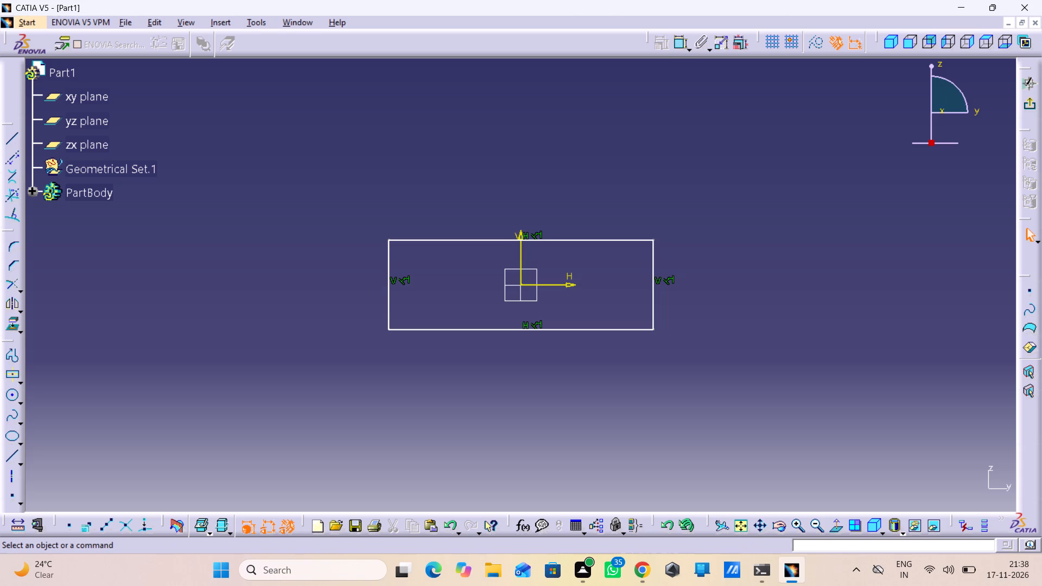
Dimension the rectangle's width along its upper edge.
{"action": "left_click", "coordinate": [681, 41]}
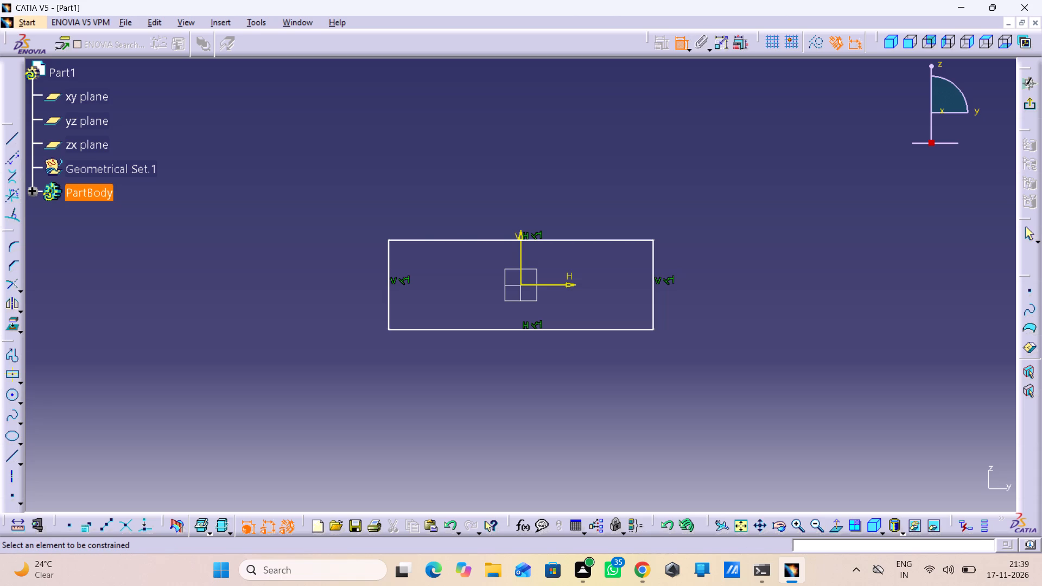
{"action": "left_click", "coordinate": [430, 238]}
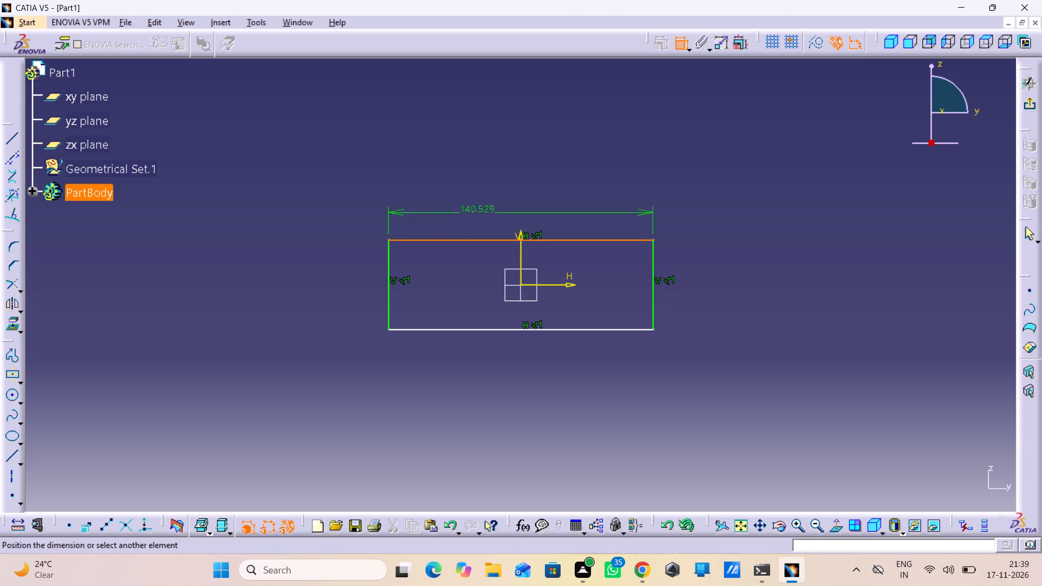
{"action": "left_click", "coordinate": [512, 195]}
{"action": "left_click", "coordinate": [386, 284]}
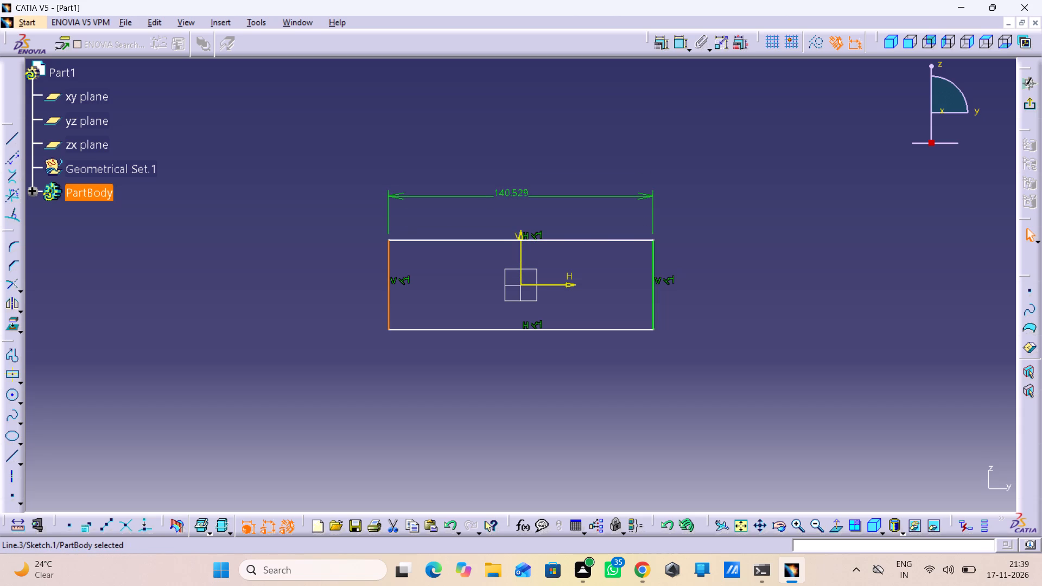
{"action": "left_click", "coordinate": [534, 177]}
Dimension the rectangle's vertical side and set its height to 100 mm.
{"action": "left_click", "coordinate": [680, 51]}
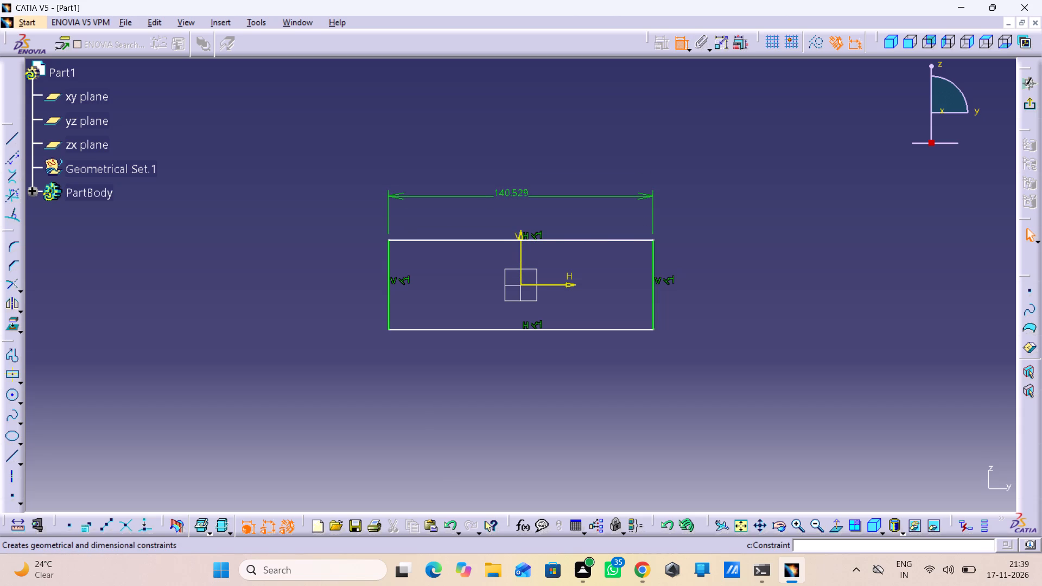
{"action": "left_click", "coordinate": [387, 264]}
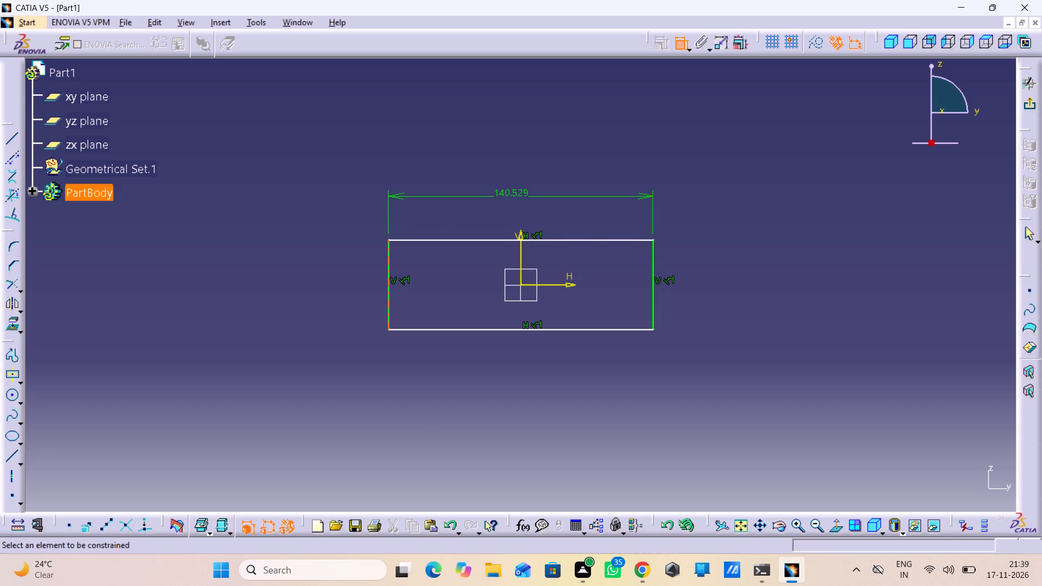
{"action": "left_click", "coordinate": [358, 280]}
{"action": "double_click", "coordinate": [357, 281]}
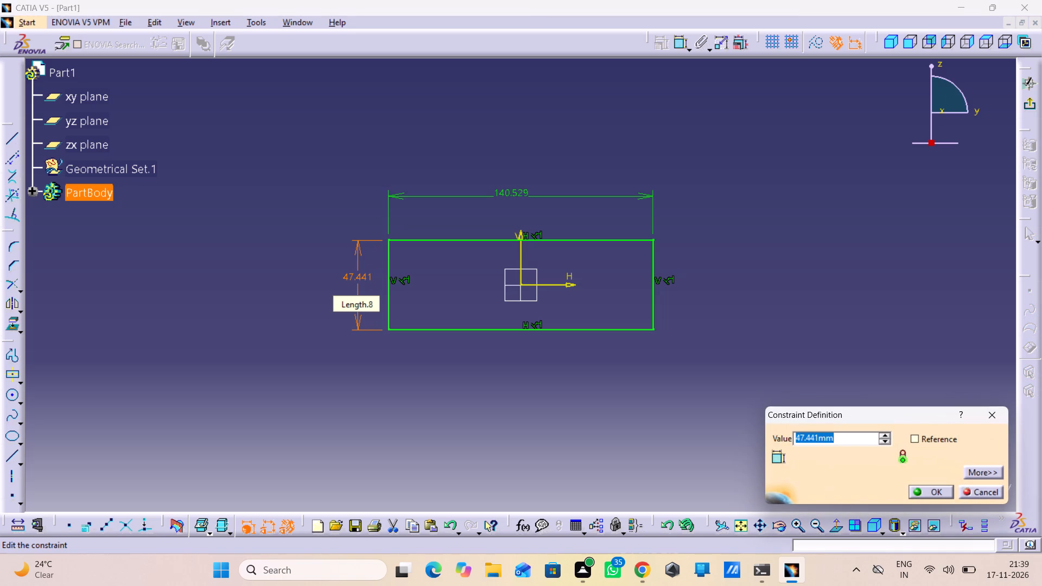
{"action": "type", "text": "00"}
{"action": "key", "text": "BackSpace"}
{"action": "key", "text": "BackSpace"}
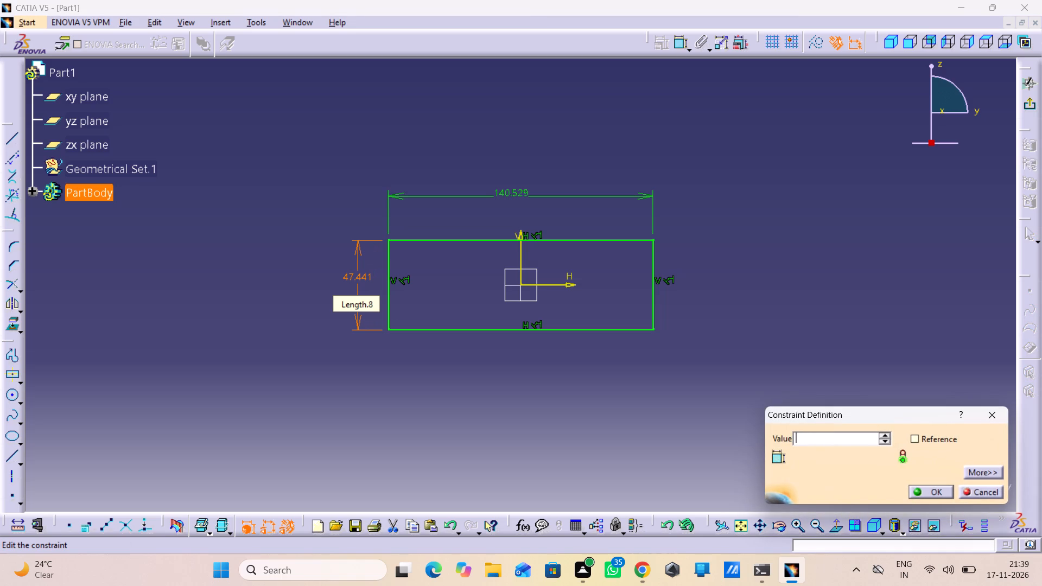
{"action": "type", "text": "100"}
{"action": "key", "text": "Return"}
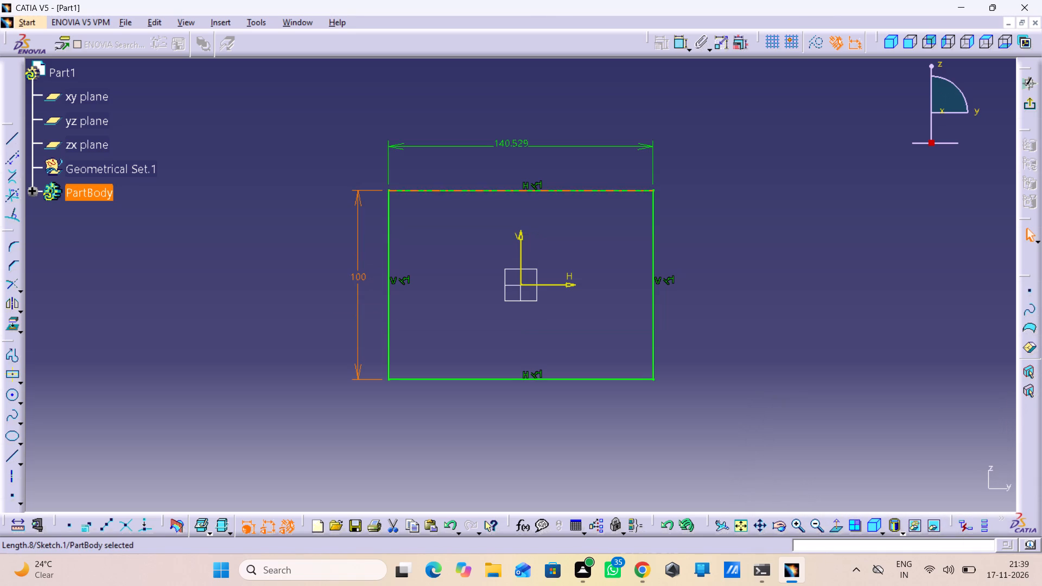
Set the rectangle's width to 250 mm and exit the sketch.
{"action": "left_click", "coordinate": [509, 136]}
{"action": "double_click", "coordinate": [509, 136]}
{"action": "type", "text": "250"}
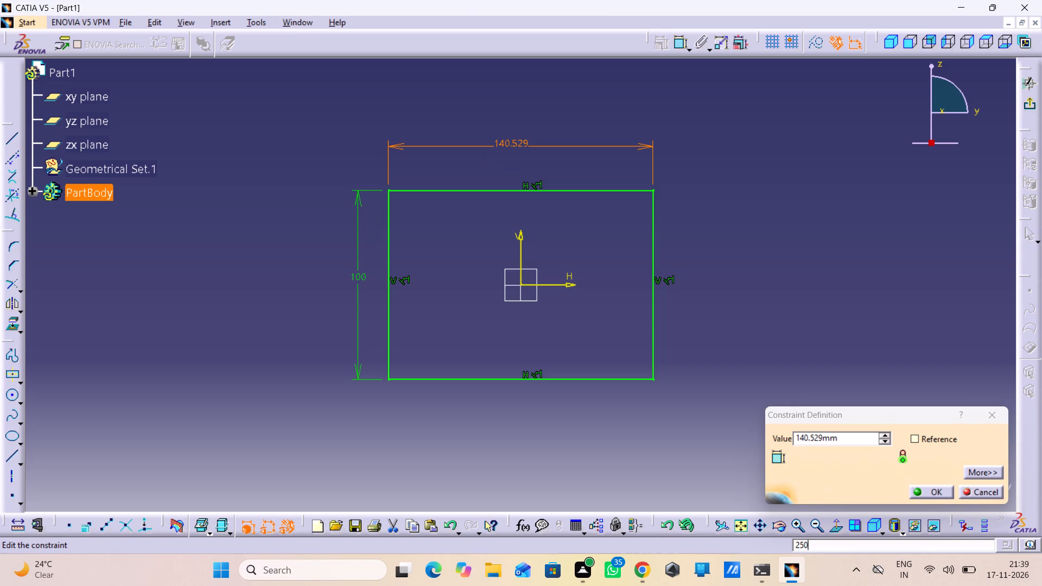
{"action": "left_click_drag", "start_coordinate": [850, 439], "coordinate": [718, 464]}
{"action": "type", "text": "250"}
{"action": "key", "text": "Return"}
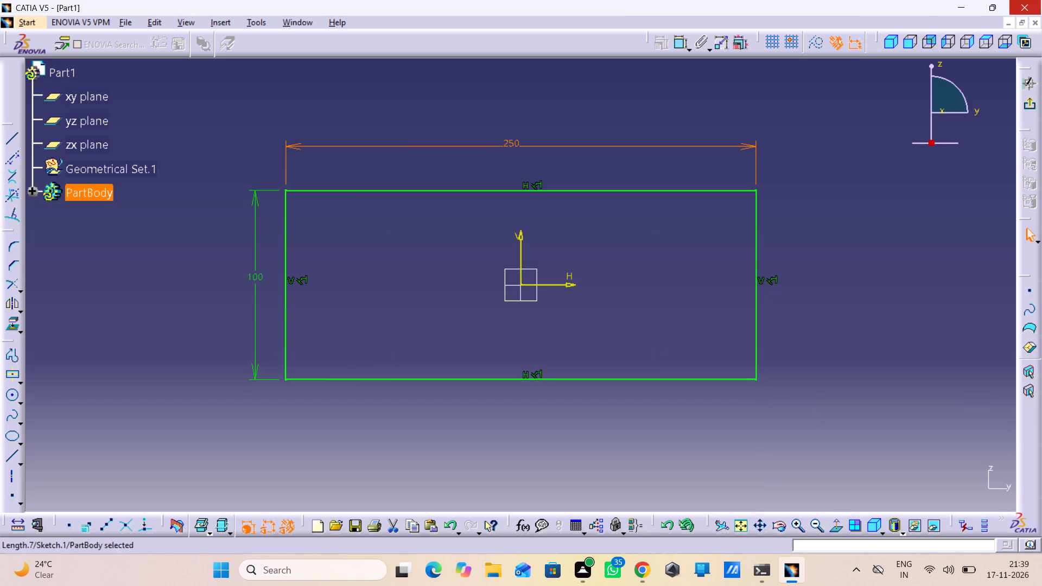
{"action": "left_click", "coordinate": [1029, 101]}
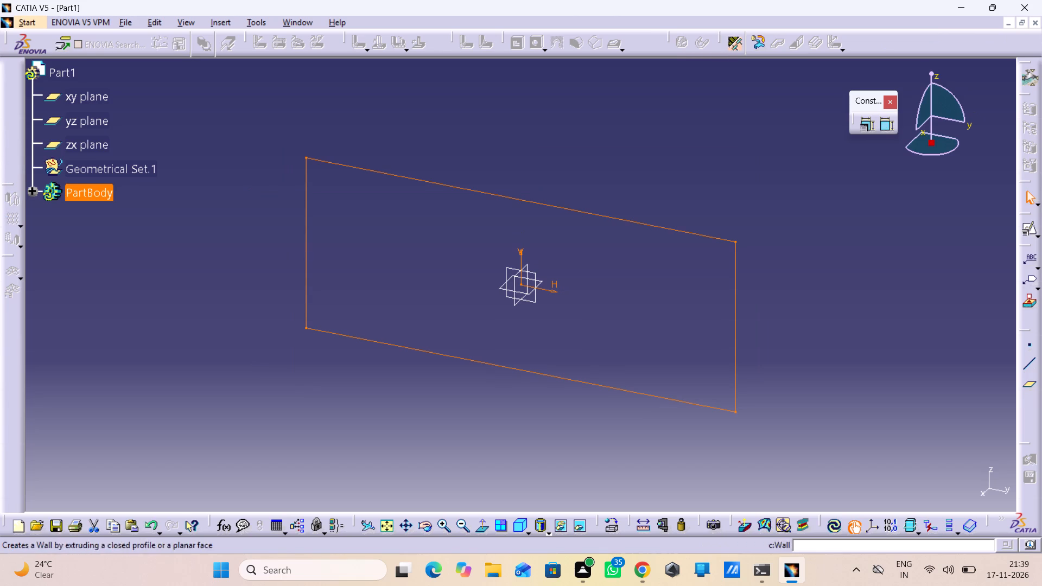
Define the sheet metal parameters with a thickness of 5 mm and a default bend radius of 10 mm.
{"action": "left_click", "coordinate": [729, 38]}
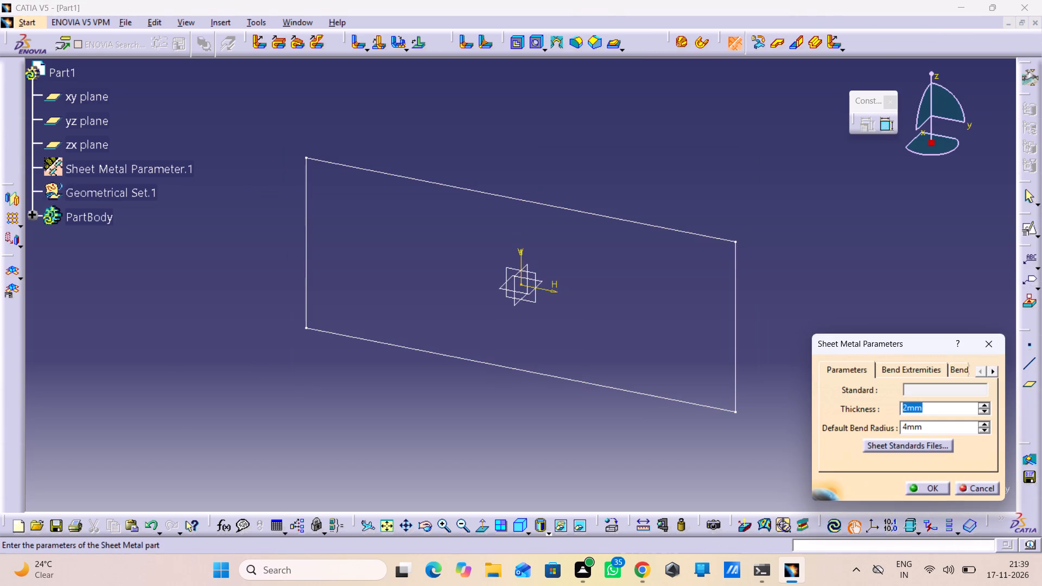
{"action": "key", "text": "5"}
{"action": "scroll", "coordinate": [779, 183], "scroll_direction": "up", "scroll_amount": 1}
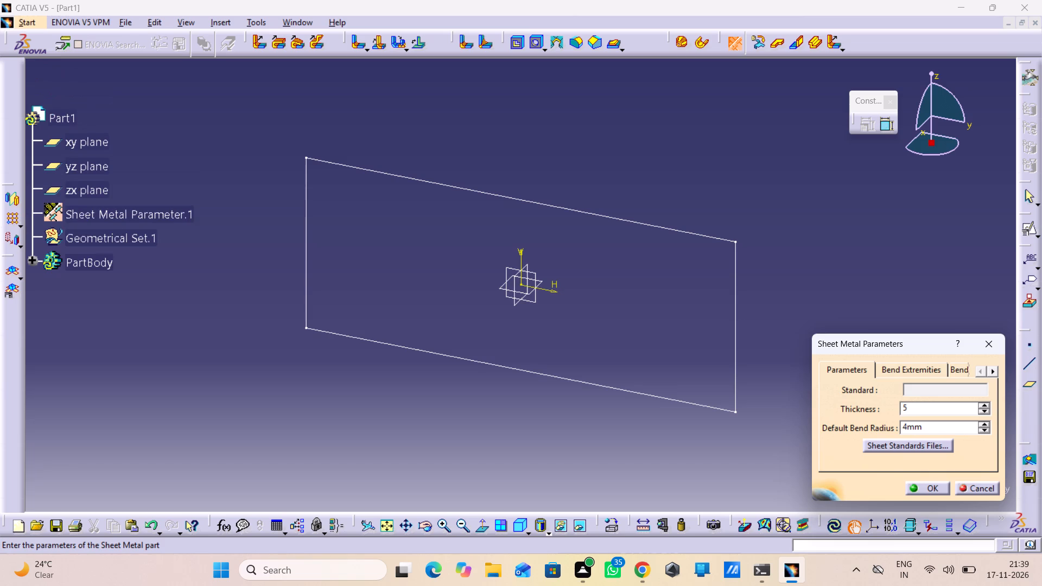
{"action": "left_click_drag", "start_coordinate": [941, 428], "coordinate": [941, 426]}
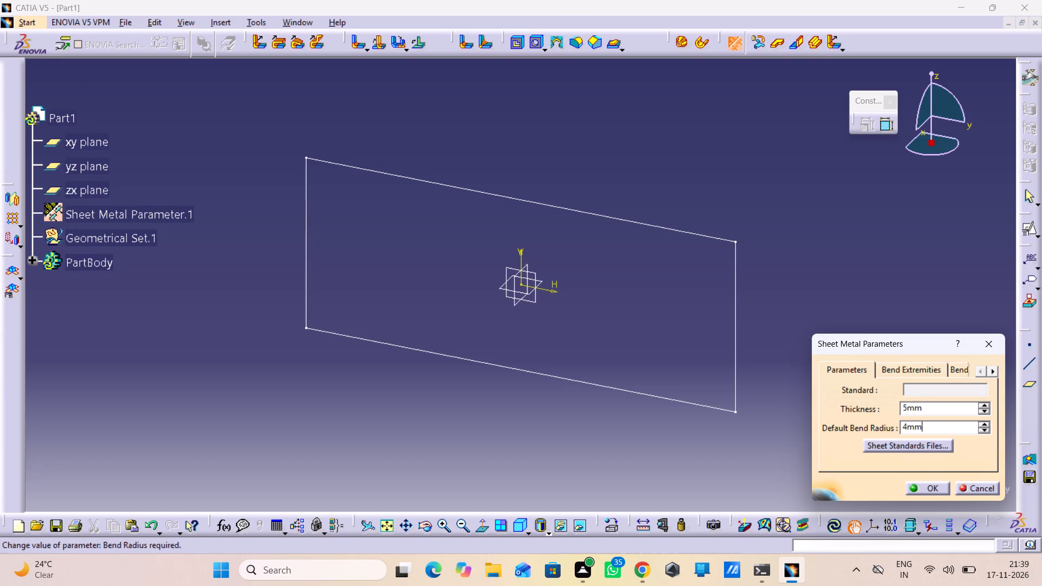
{"action": "left_click_drag", "start_coordinate": [941, 426], "coordinate": [758, 413]}
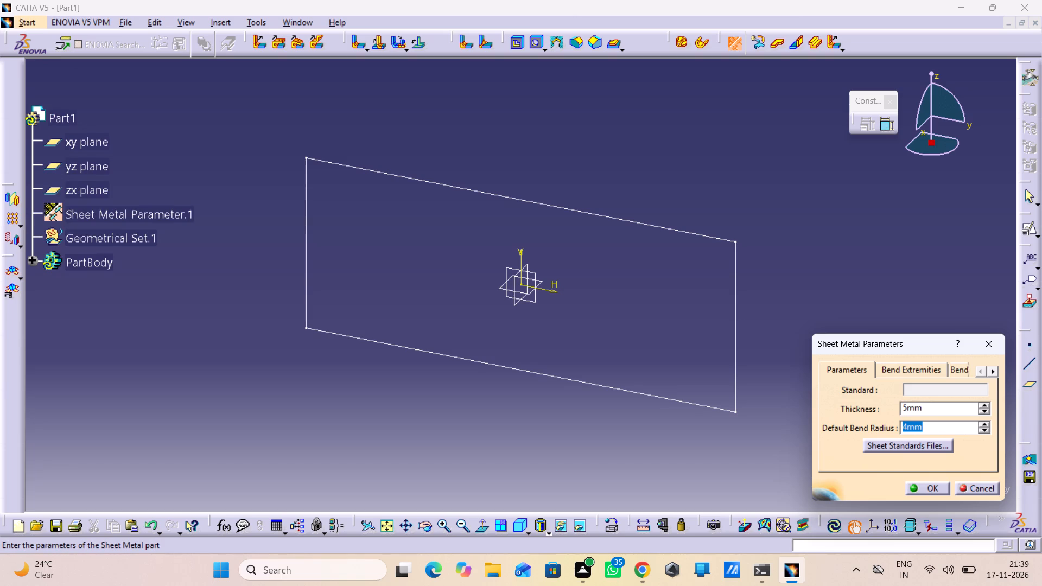
{"action": "type", "text": "10"}
{"action": "key", "text": "Return"}
{"action": "scroll", "coordinate": [758, 413], "scroll_direction": "up", "scroll_amount": 1}
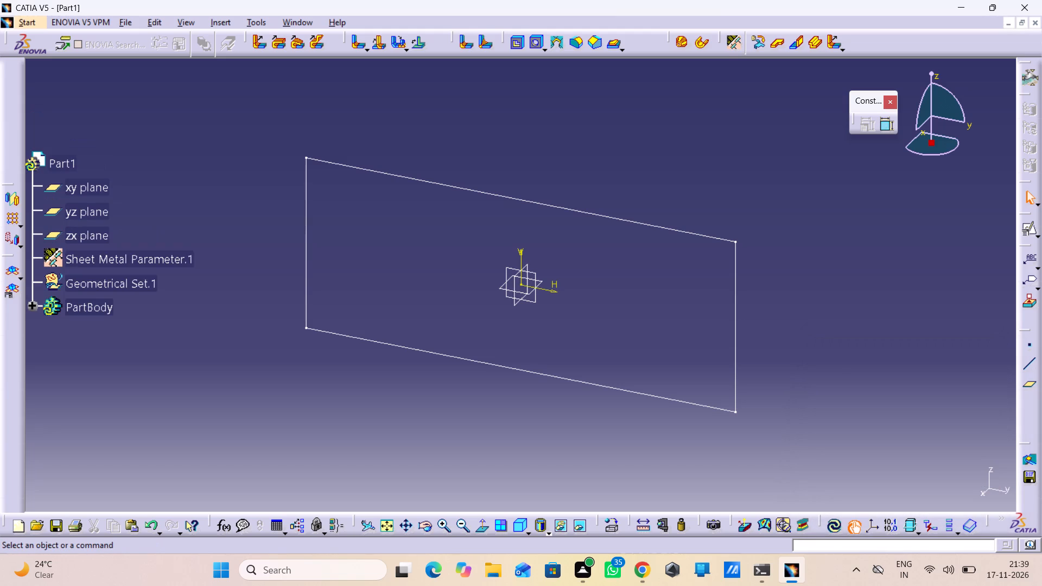
Create a sheet metal wall from the rectangular sketch profile.
{"action": "left_click", "coordinate": [776, 42]}
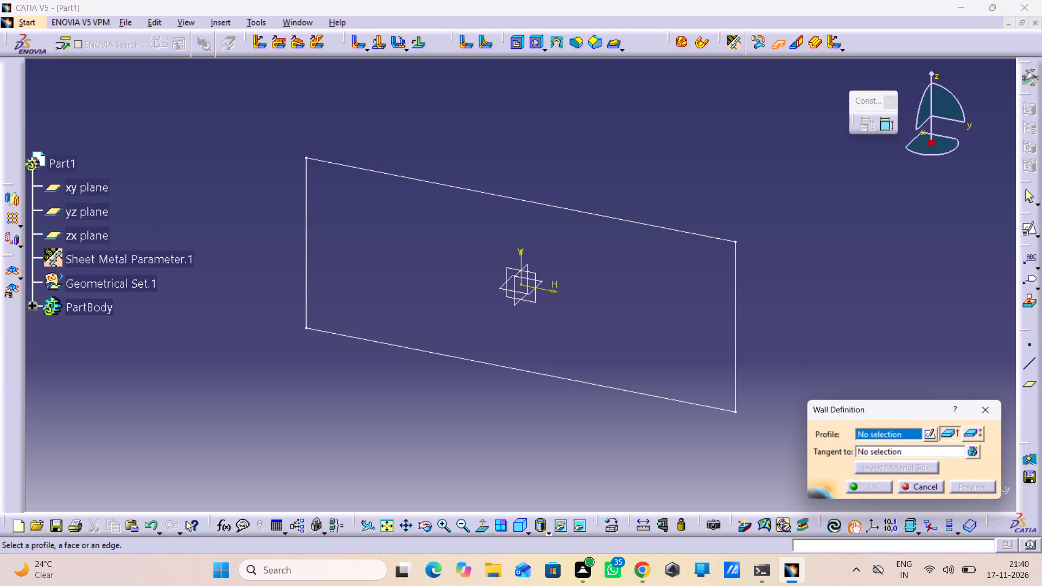
{"action": "left_click", "coordinate": [734, 332]}
{"action": "left_click", "coordinate": [878, 490]}
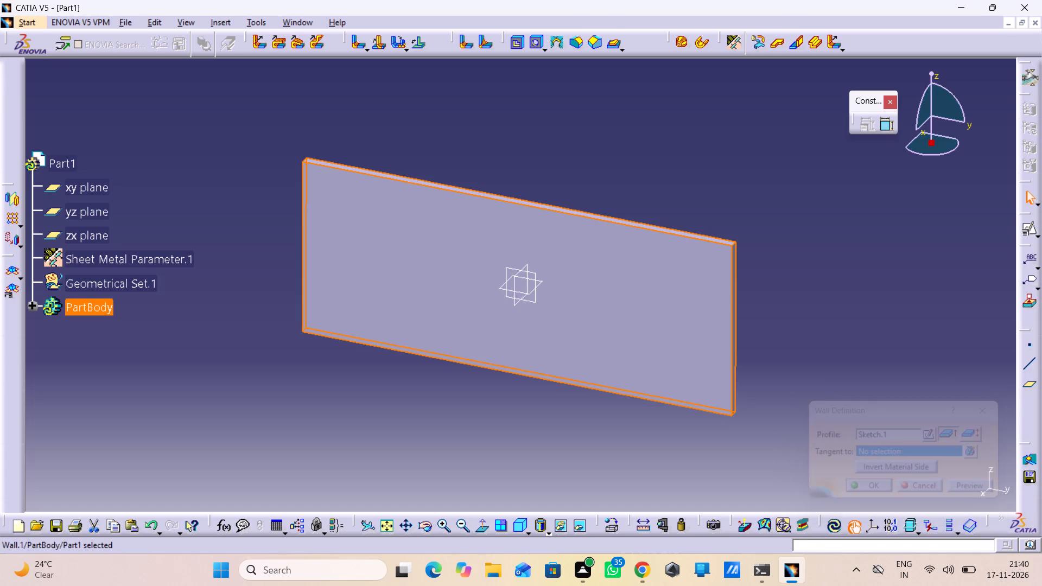
{"action": "left_click", "coordinate": [829, 381]}
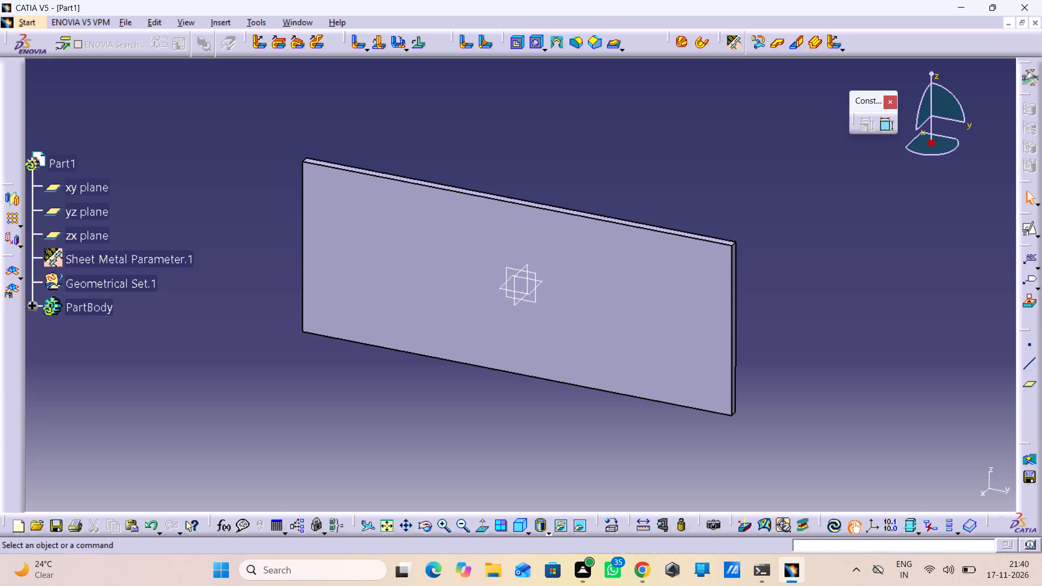
Start a positioned sketch on the wall's large front face and draw a near-vertical line about 150 mm long crossing both long edges.
{"action": "left_click", "coordinate": [659, 362]}
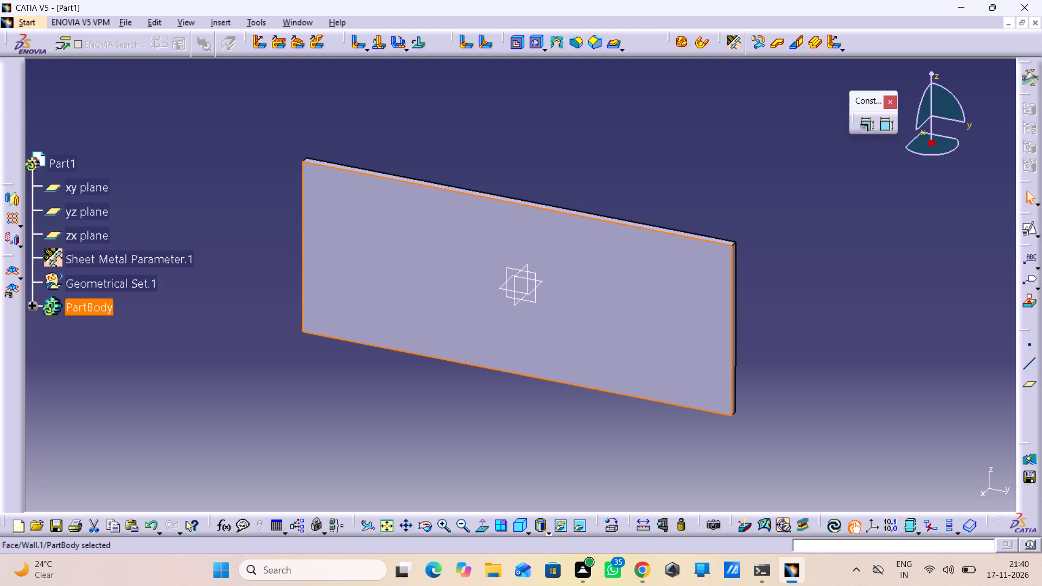
{"action": "left_click", "coordinate": [1033, 232]}
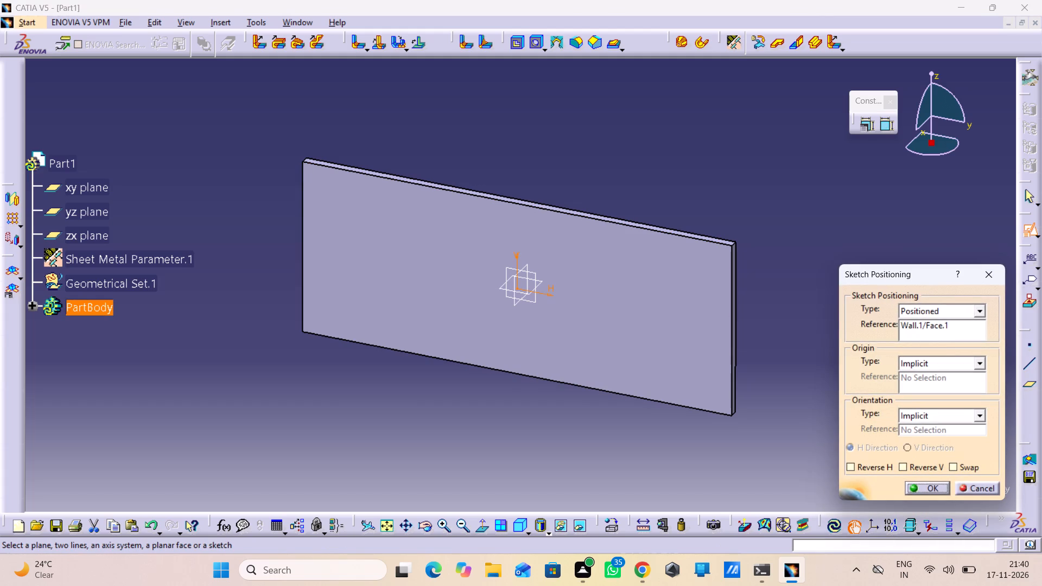
{"action": "left_click", "coordinate": [922, 487]}
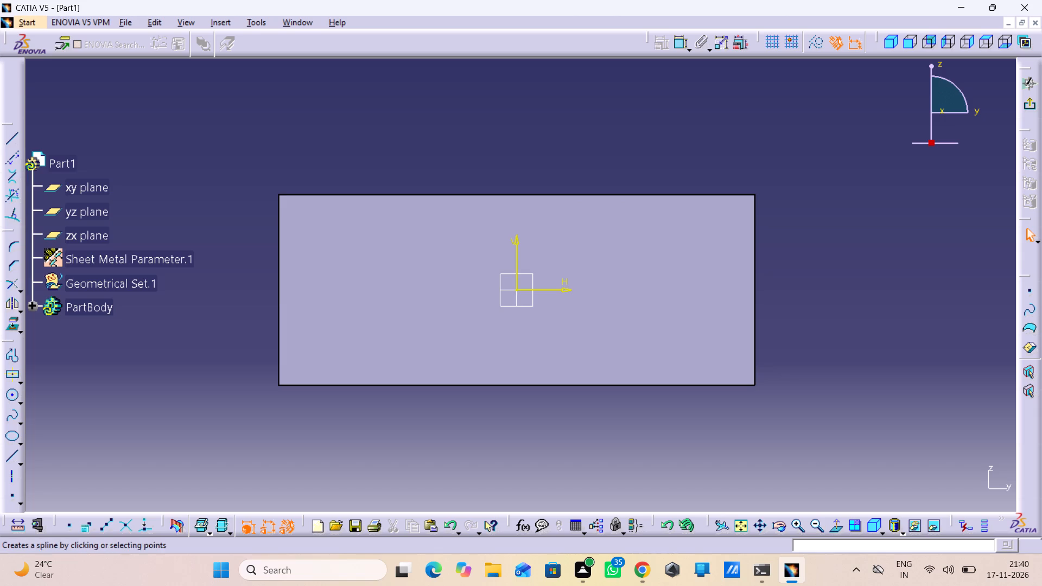
{"action": "left_click", "coordinate": [9, 458]}
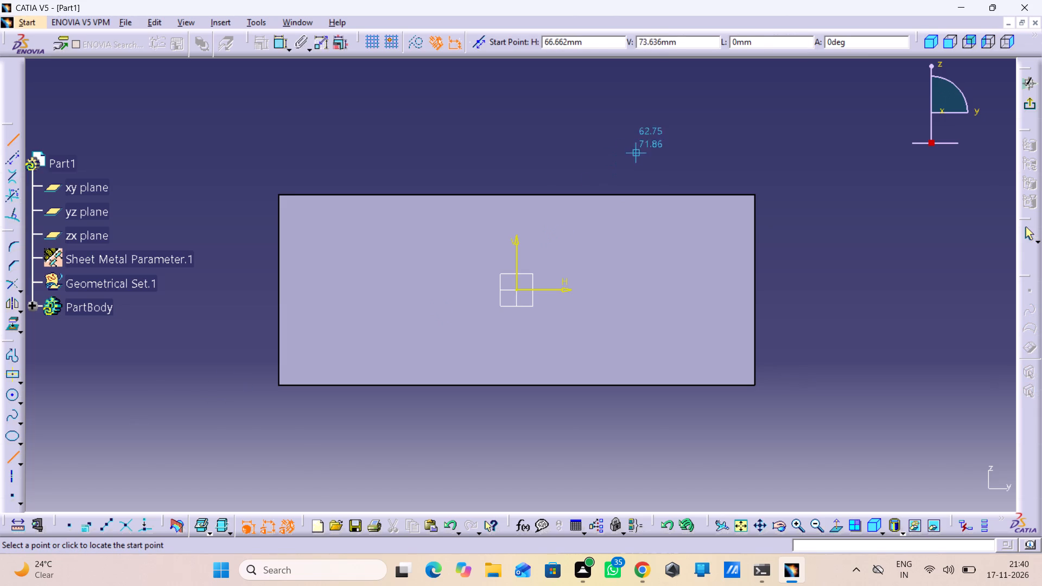
{"action": "left_click", "coordinate": [663, 144]}
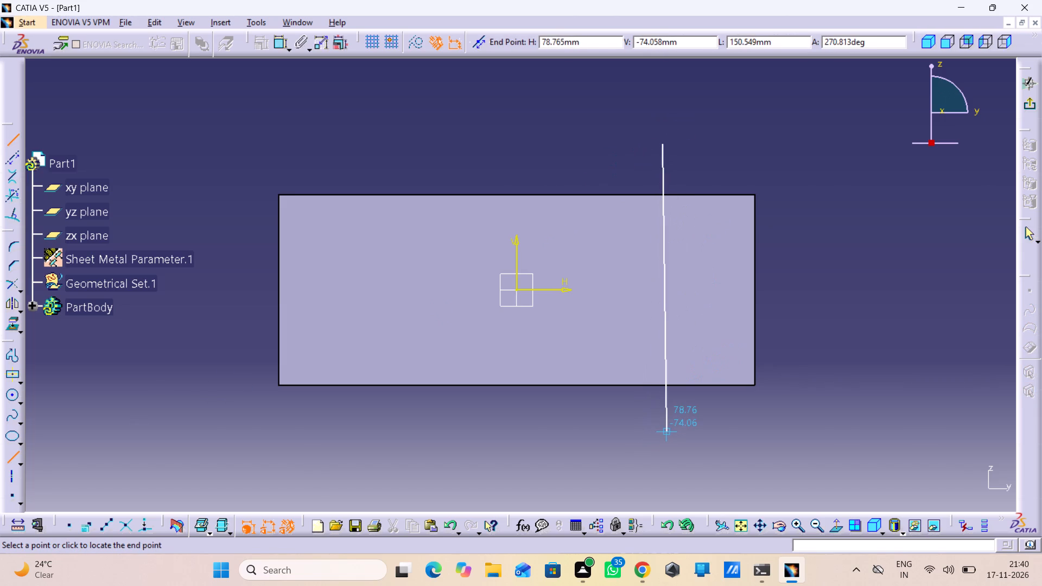
{"action": "left_click", "coordinate": [656, 428]}
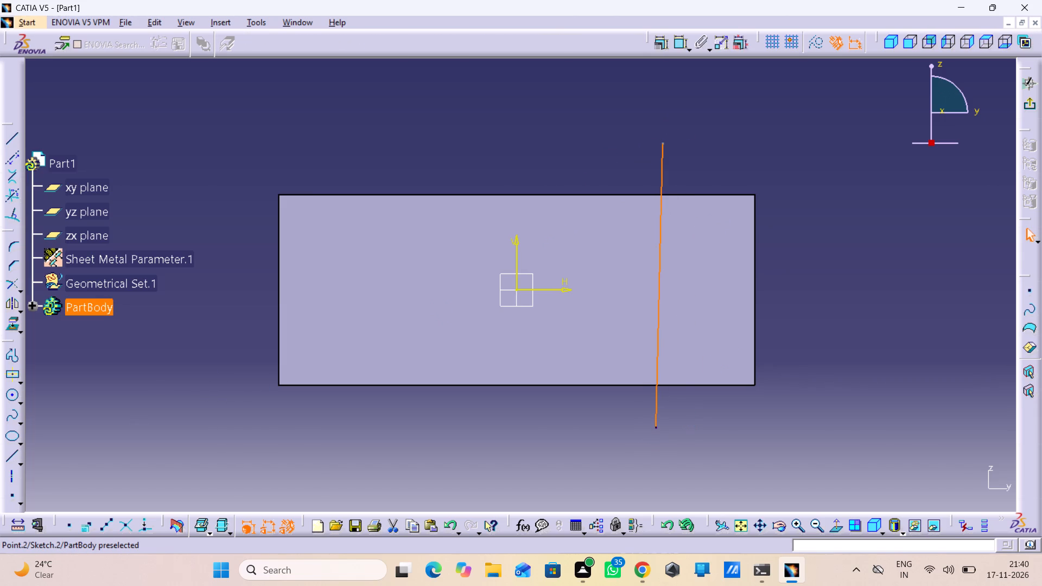
Apply a vertical constraint to the sketched line.
{"action": "left_click_drag", "start_coordinate": [622, 491], "coordinate": [626, 479]}
{"action": "right_click", "coordinate": [658, 413]}
{"action": "left_click", "coordinate": [702, 406]}
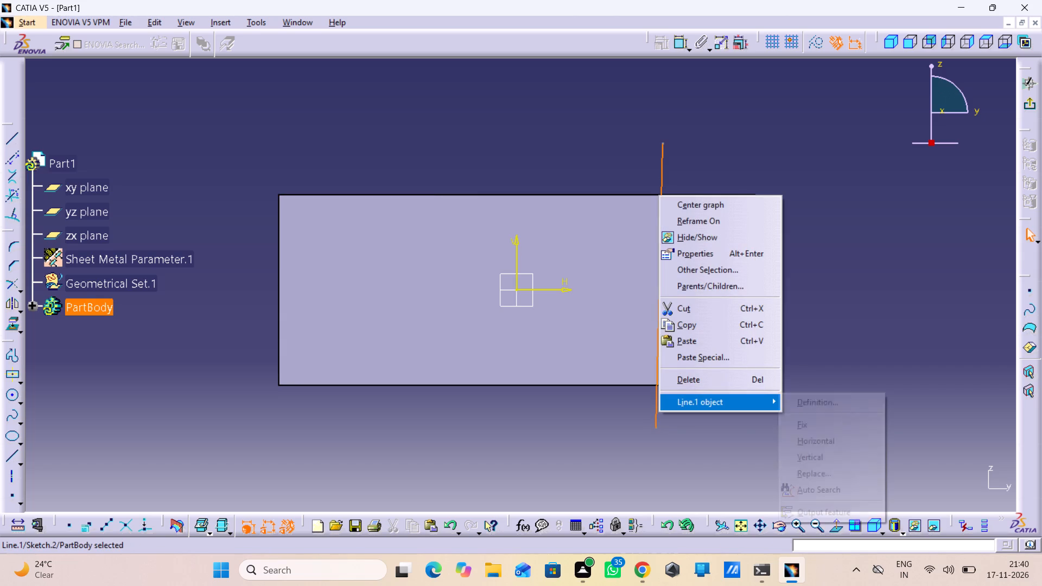
{"action": "left_click", "coordinate": [826, 454]}
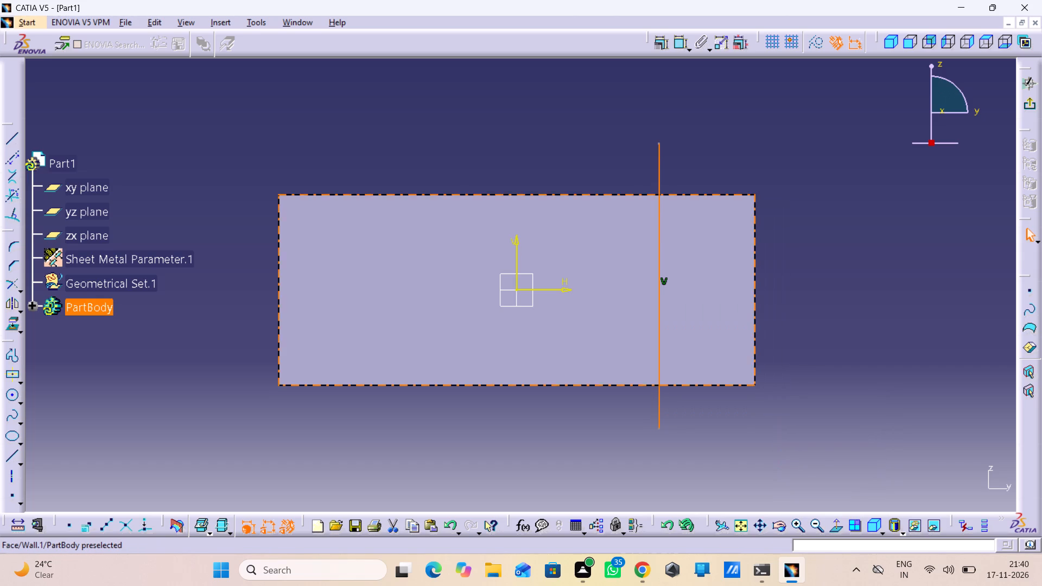
{"action": "left_click", "coordinate": [618, 123]}
Dimension the line from the sketch's vertical axis, set the distance to 50 mm, and exit the sketch.
{"action": "double_click", "coordinate": [679, 40]}
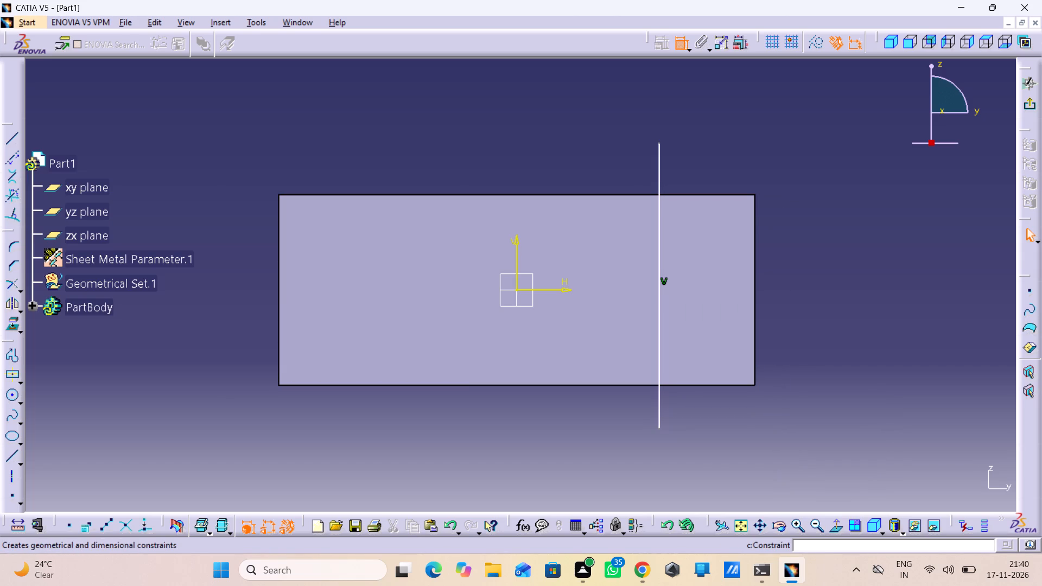
{"action": "left_click", "coordinate": [655, 176]}
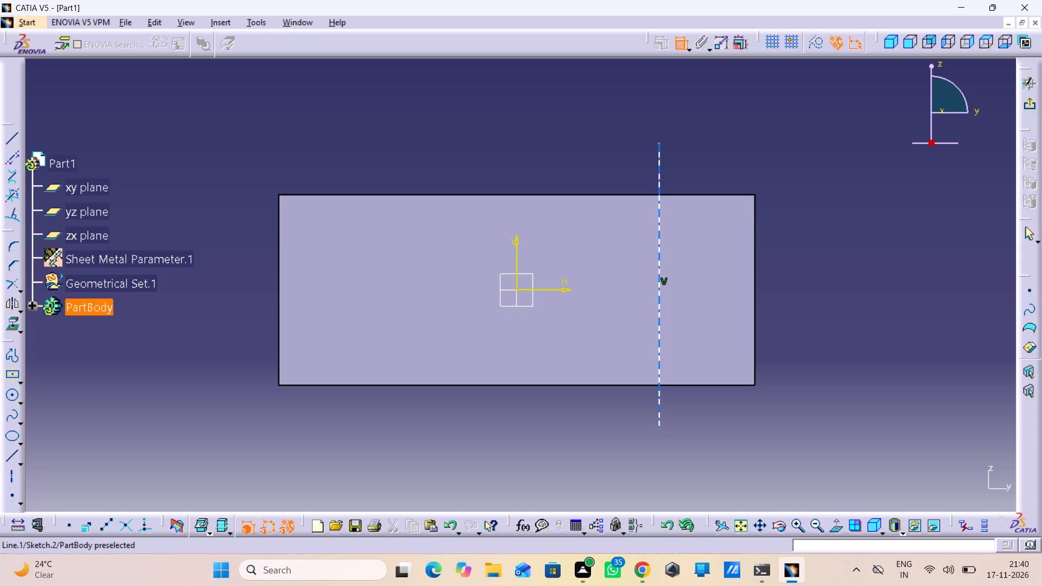
{"action": "left_click", "coordinate": [658, 162]}
{"action": "left_click", "coordinate": [516, 245]}
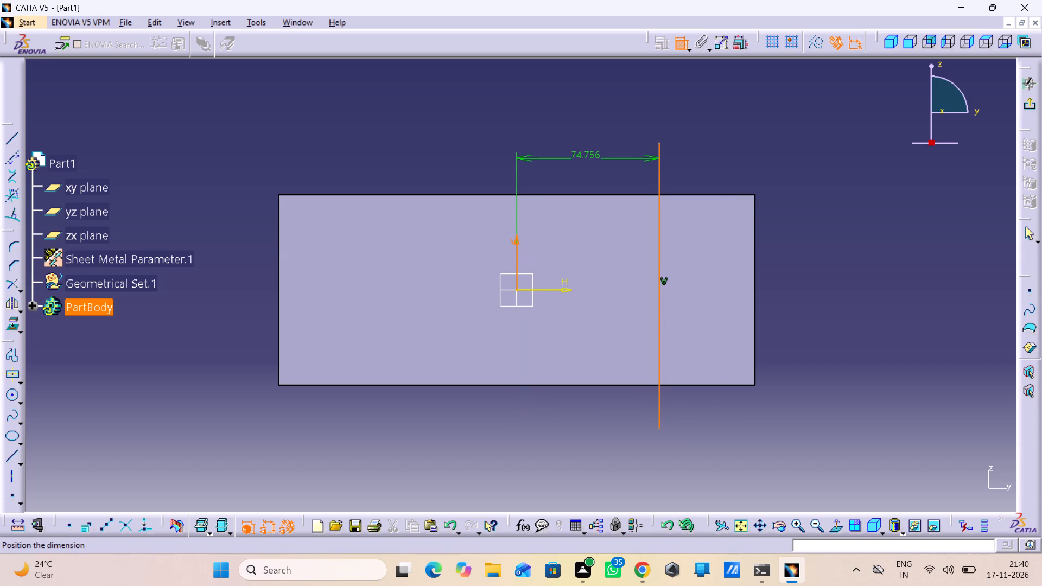
{"action": "left_click", "coordinate": [582, 154]}
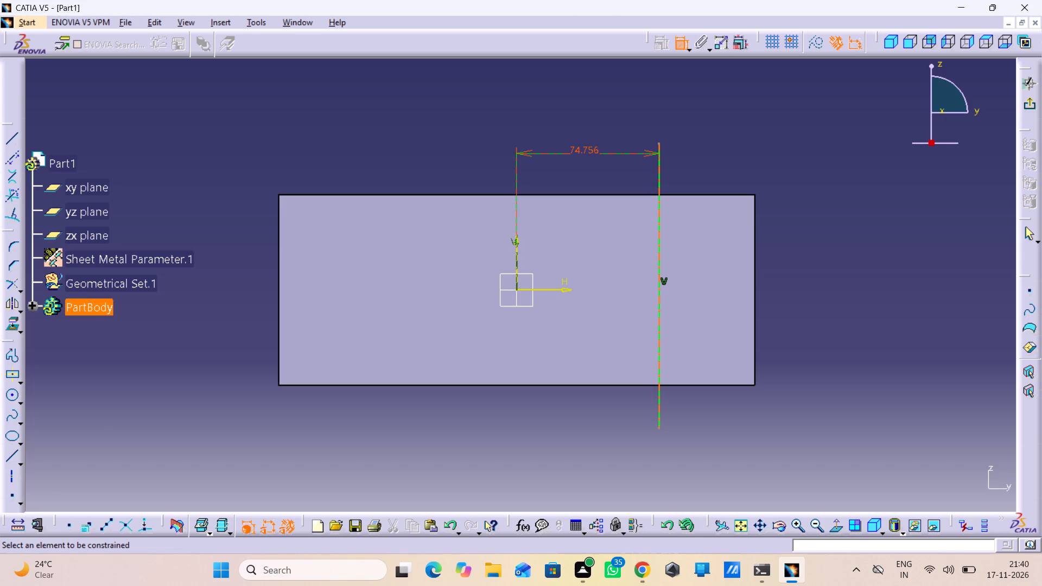
{"action": "double_click", "coordinate": [593, 150]}
{"action": "type", "text": "50"}
{"action": "key", "text": "Return"}
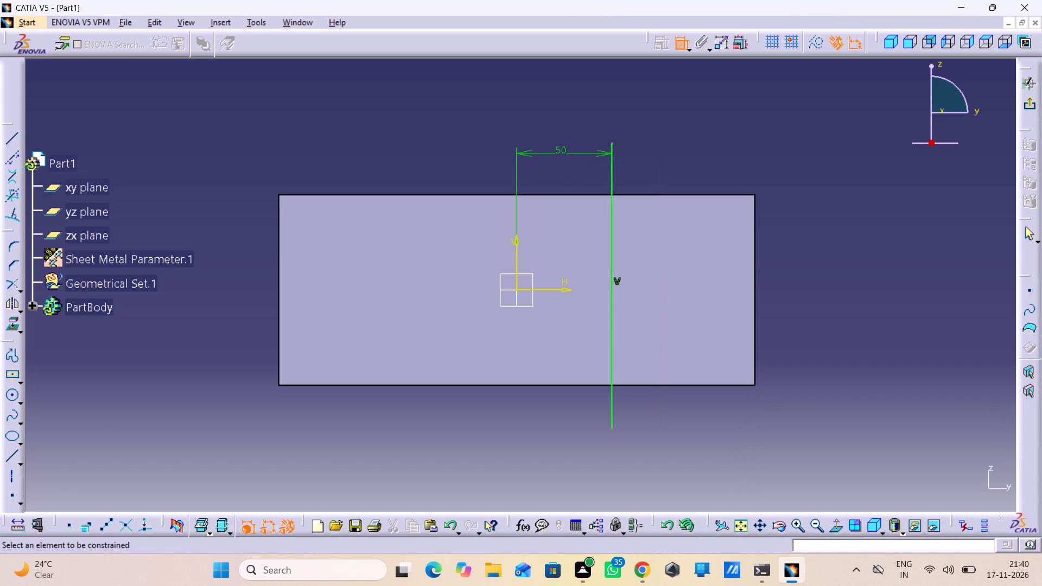
{"action": "left_click", "coordinate": [1029, 105]}
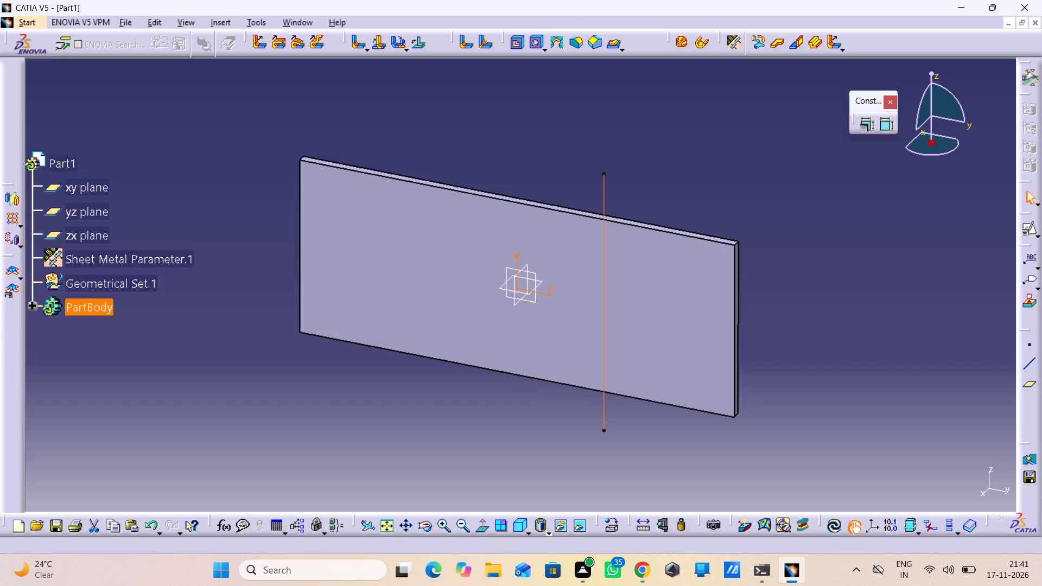
Bend the wall 90° along the sketched line with Bend From Flat.
{"action": "left_click", "coordinate": [385, 47]}
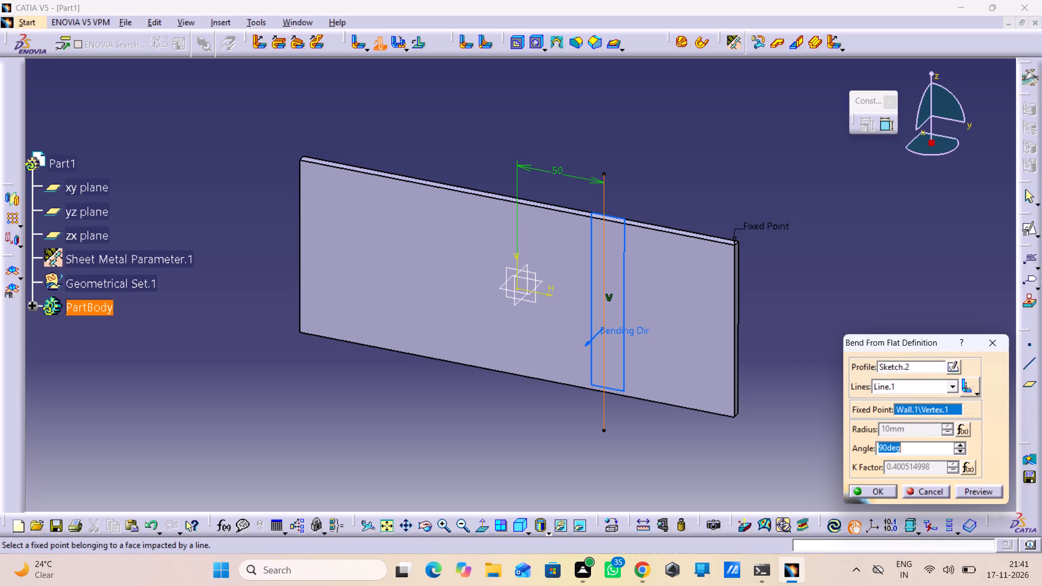
{"action": "left_click", "coordinate": [971, 492]}
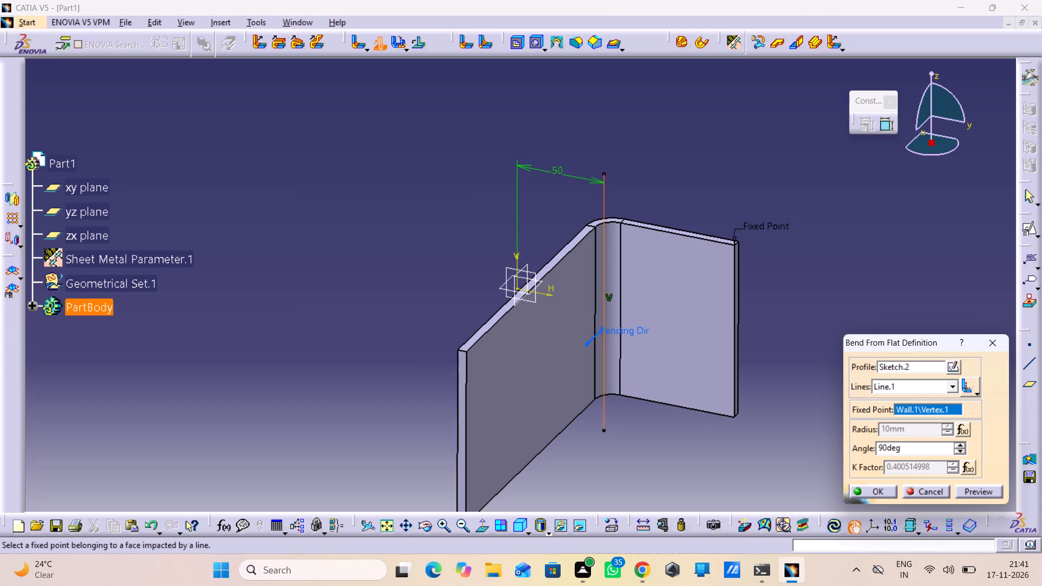
{"action": "left_click", "coordinate": [888, 493]}
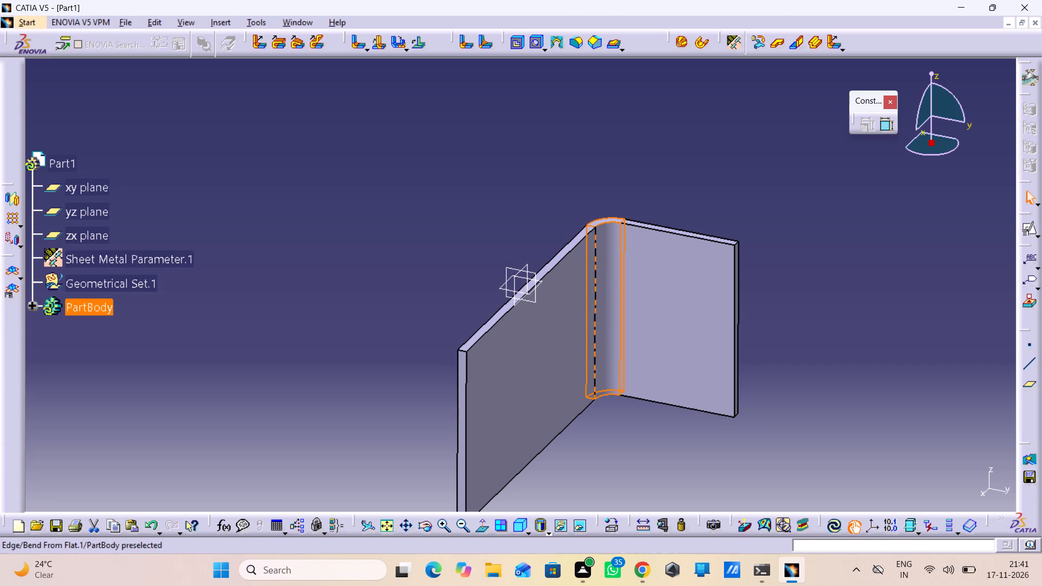
Edit the bend to reverse its bending direction, keeping the 90° angle, and preview and apply it.
{"action": "double_click", "coordinate": [602, 324]}
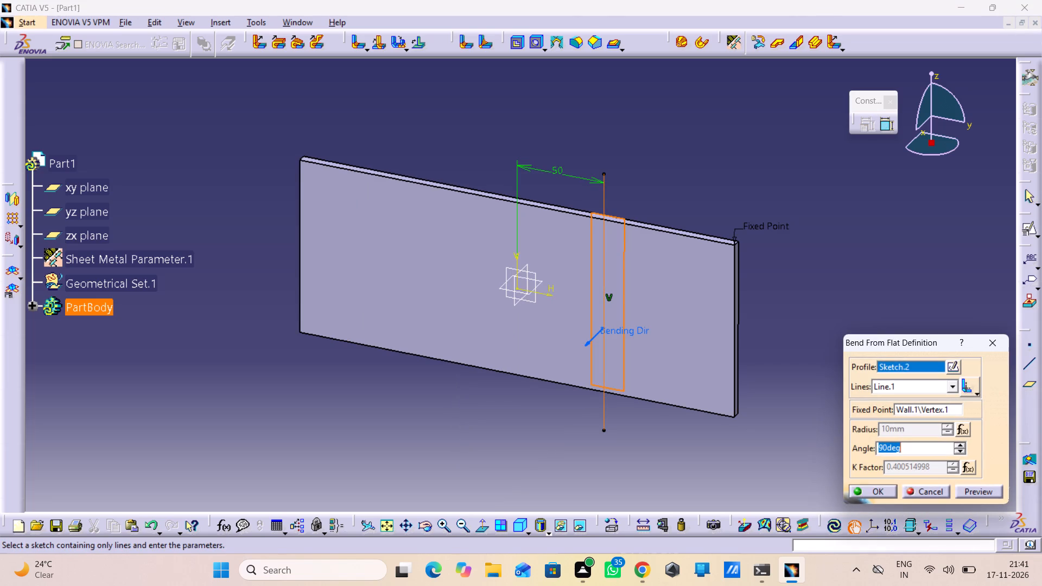
{"action": "left_click", "coordinate": [965, 494]}
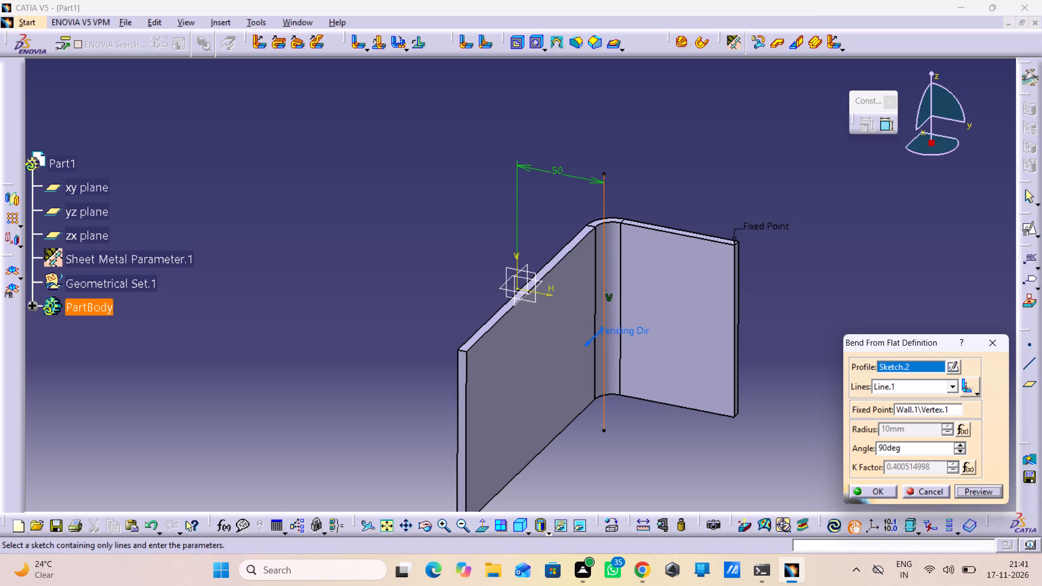
{"action": "left_click", "coordinate": [590, 346]}
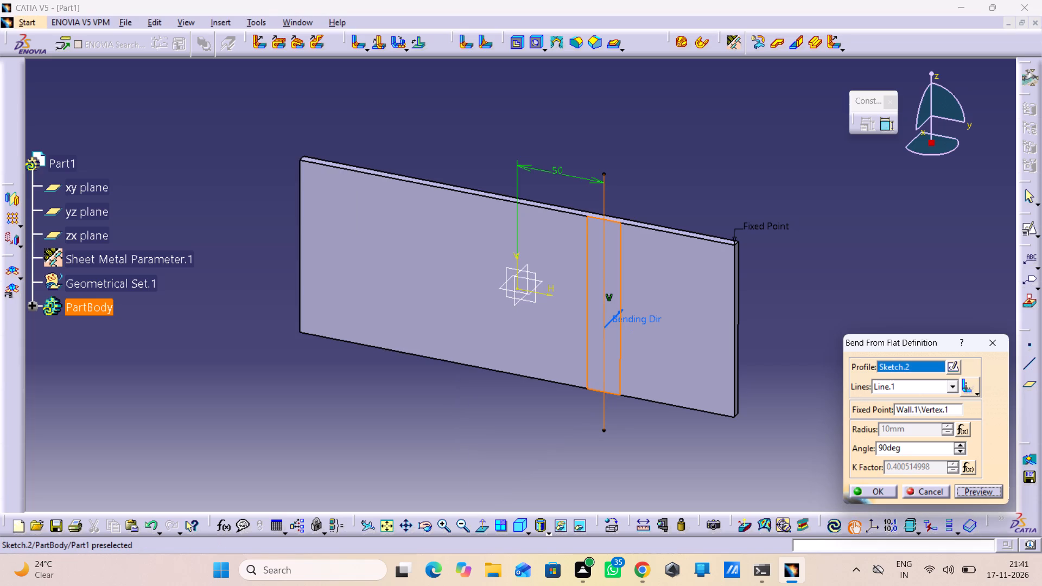
{"action": "left_click", "coordinate": [973, 483]}
{"action": "left_click", "coordinate": [970, 491]}
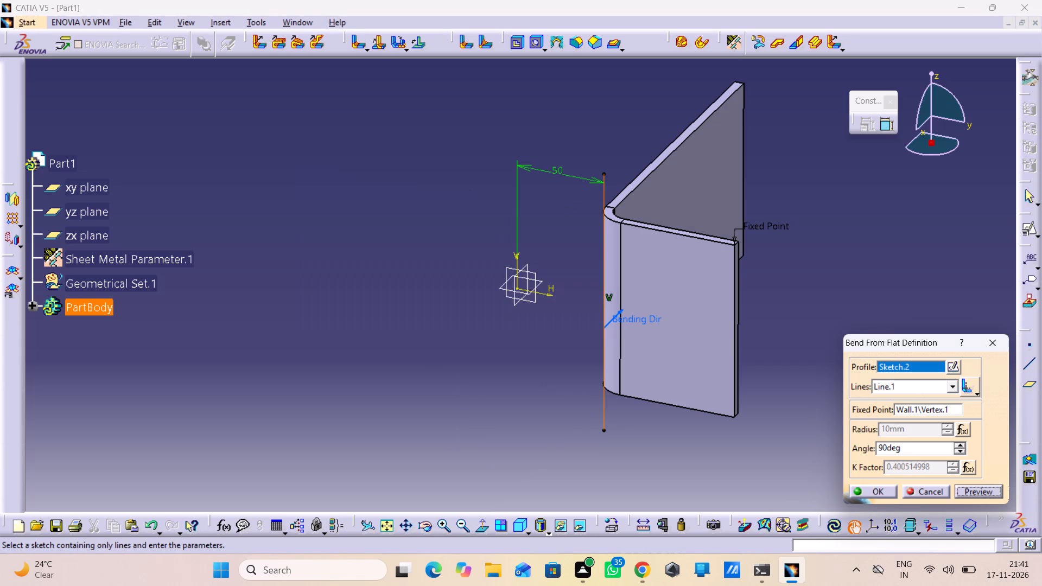
{"action": "middle_click", "coordinate": [837, 456]}
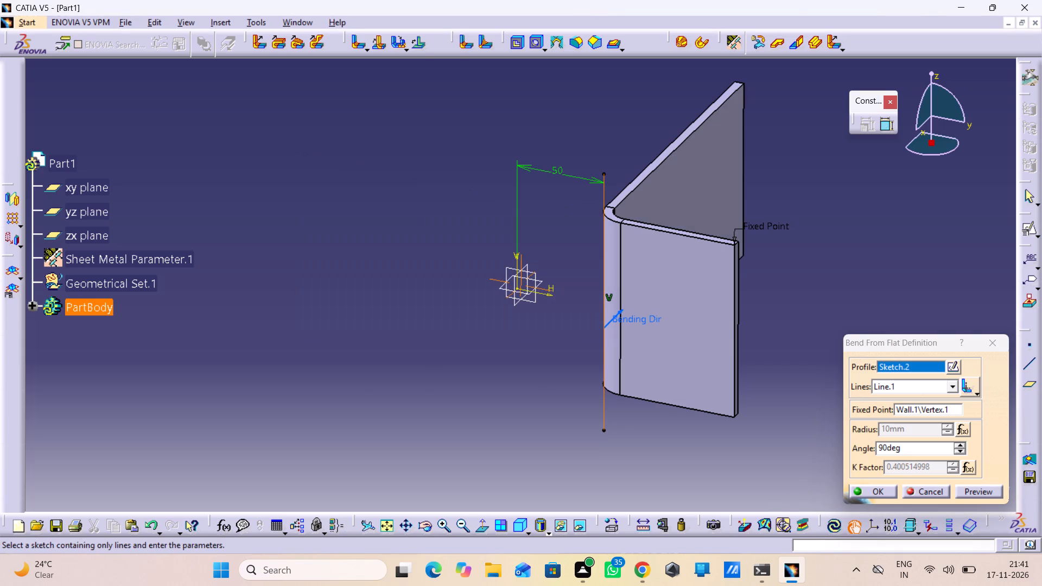
{"action": "middle_click_drag", "start_coordinate": [796, 419], "coordinate": [841, 482]}
{"action": "middle_click_drag", "start_coordinate": [763, 406], "coordinate": [785, 438]}
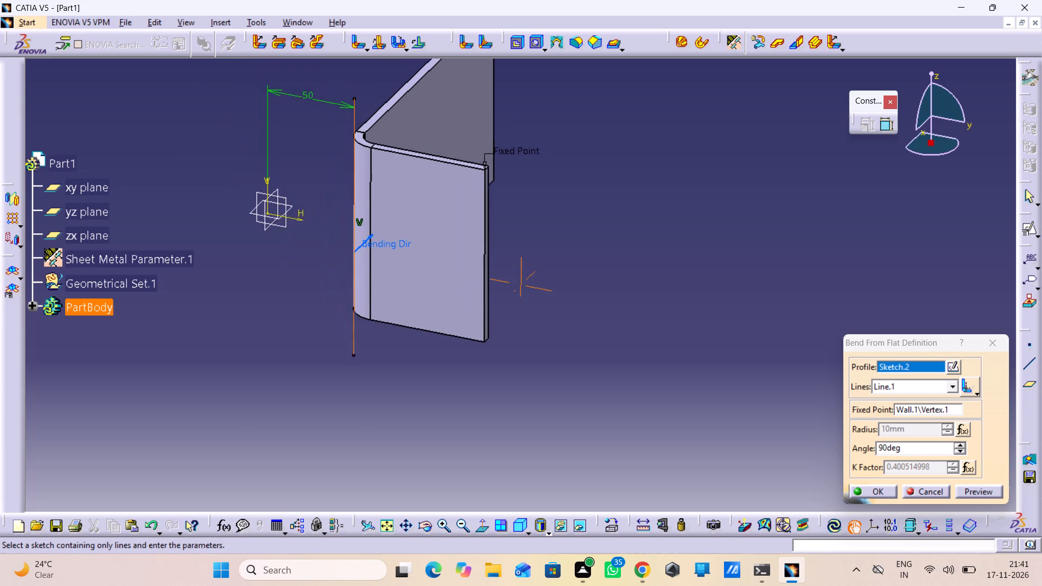
{"action": "middle_click_drag", "start_coordinate": [785, 438], "coordinate": [794, 451]}
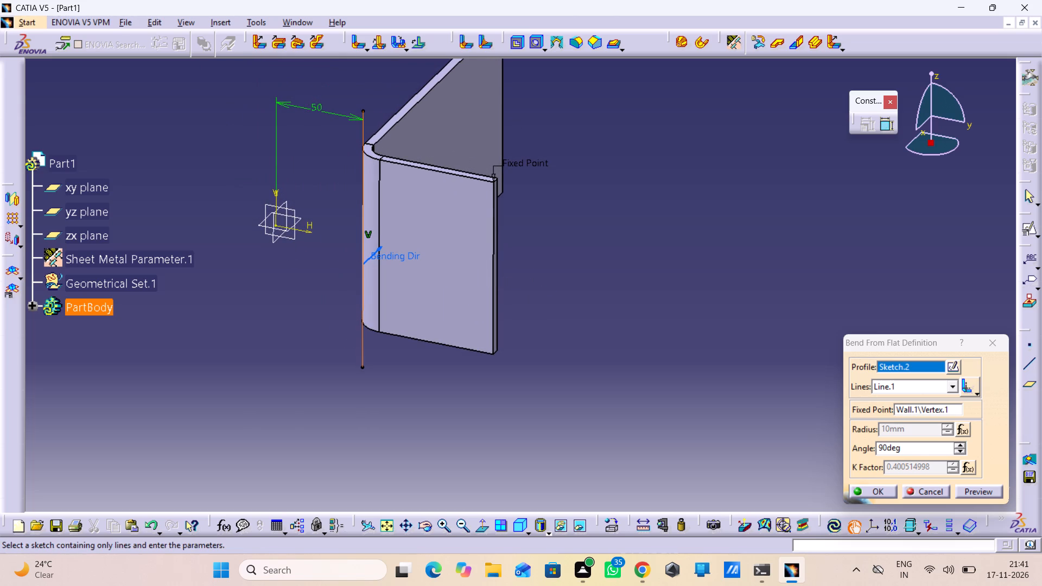
{"action": "left_click", "coordinate": [875, 486]}
{"action": "left_click", "coordinate": [746, 413]}
Open a positioned sketch on the wall's long flat face beside the first bend.
{"action": "middle_click_drag", "start_coordinate": [746, 407], "coordinate": [750, 412]}
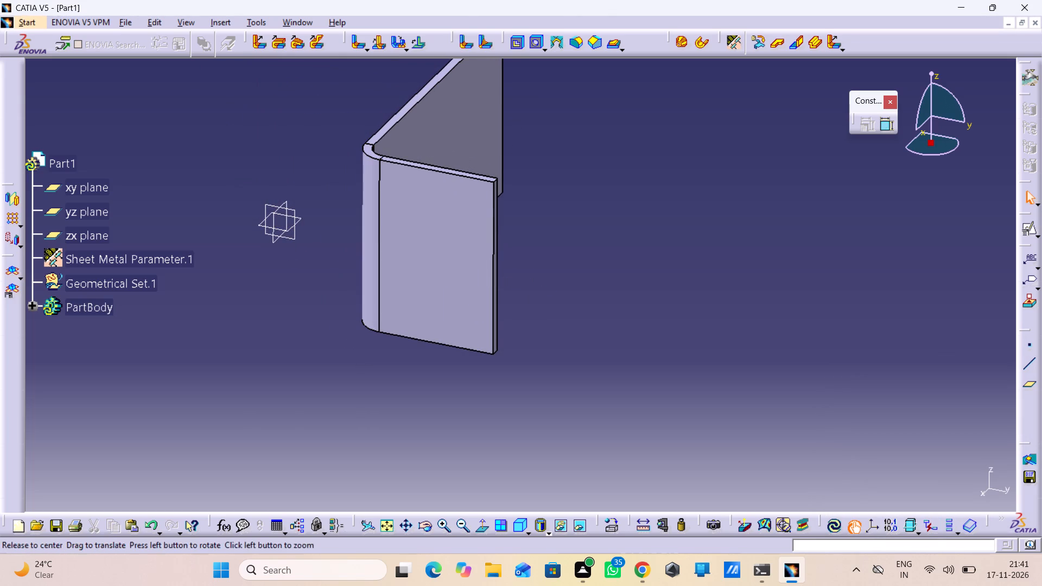
{"action": "middle_click_drag", "start_coordinate": [750, 412], "coordinate": [771, 468]}
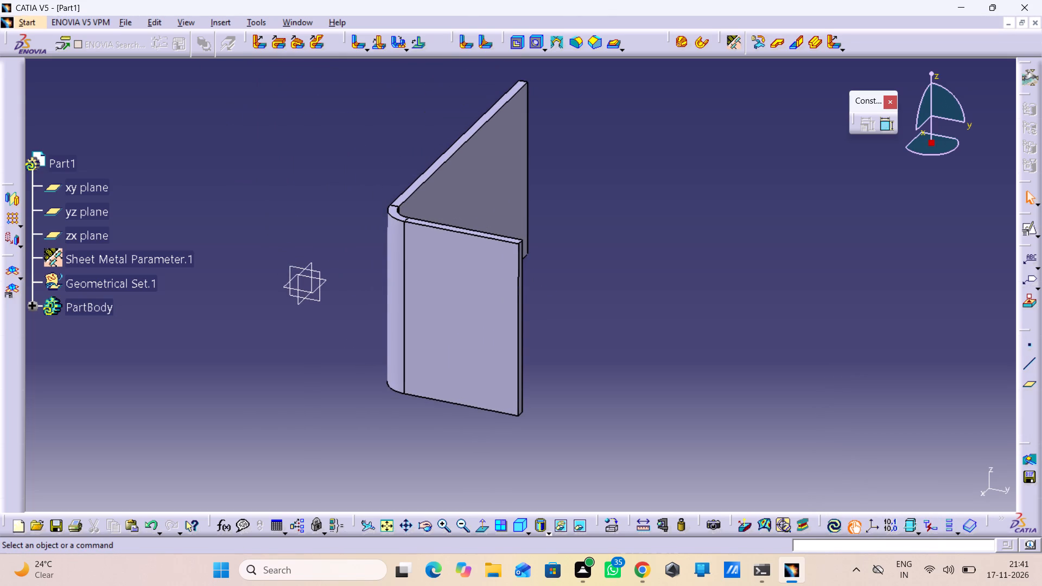
{"action": "middle_click_drag", "start_coordinate": [588, 335], "coordinate": [746, 367]}
{"action": "right_click_drag", "start_coordinate": [588, 335], "coordinate": [746, 367]}
{"action": "middle_click_drag", "start_coordinate": [686, 367], "coordinate": [899, 472]}
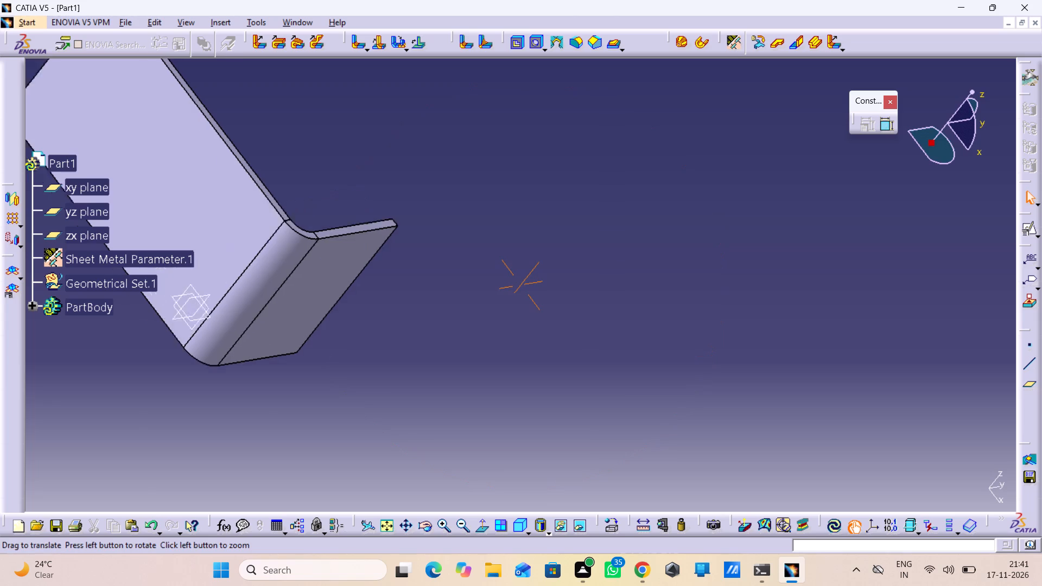
{"action": "middle_click_drag", "start_coordinate": [899, 472], "coordinate": [986, 496]}
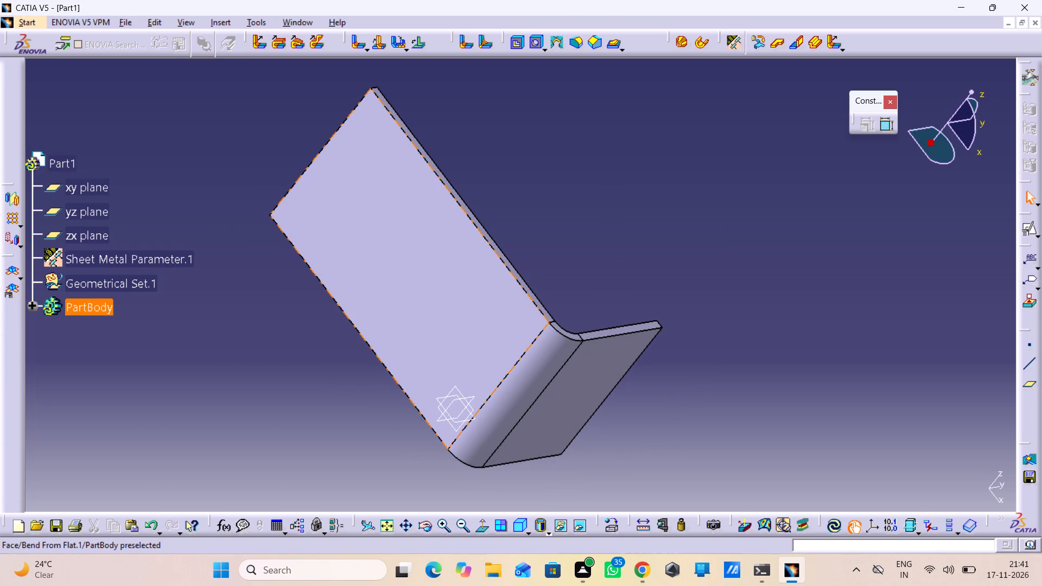
{"action": "left_click", "coordinate": [455, 297]}
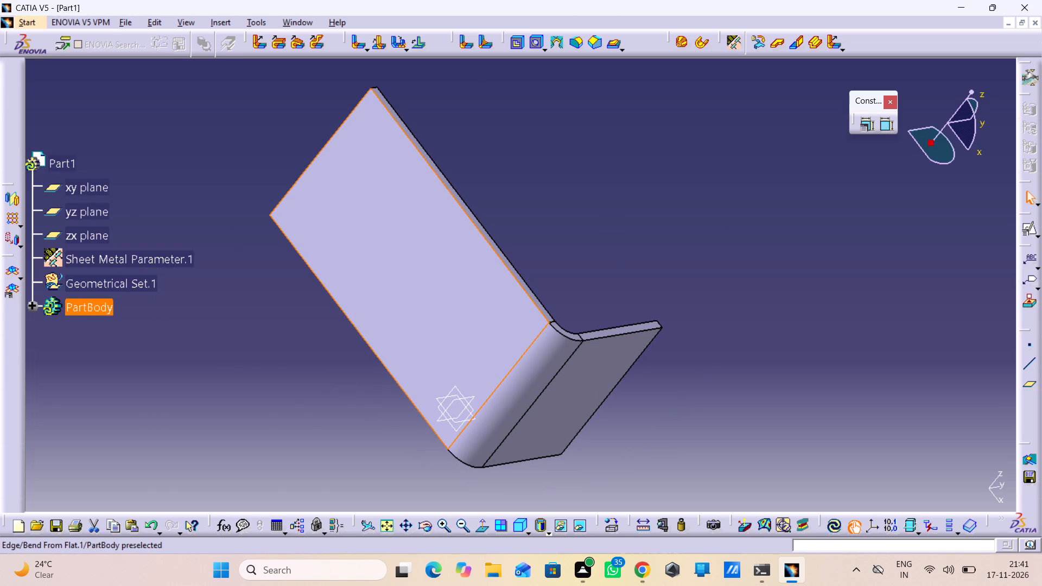
{"action": "left_click", "coordinate": [1028, 230]}
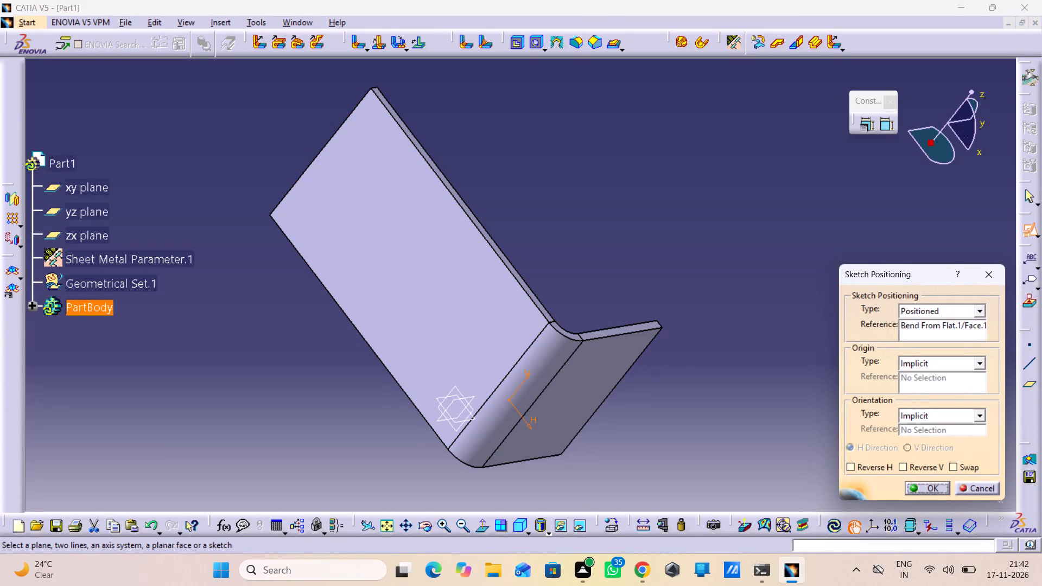
{"action": "left_click", "coordinate": [934, 492]}
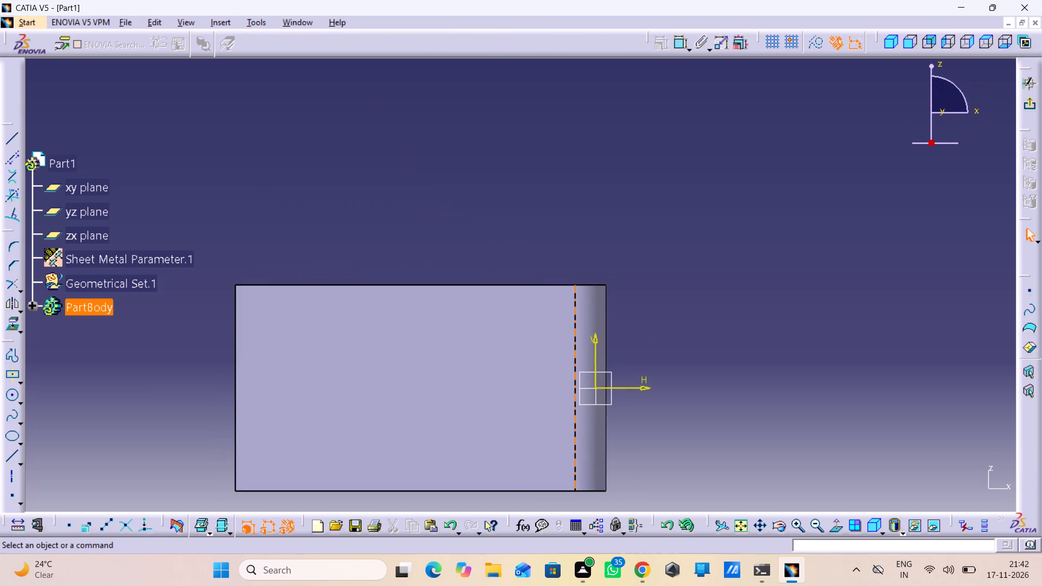
Sketch a vertical line about 146 mm long across the wall face, extending past both long edges.
{"action": "middle_click_drag", "start_coordinate": [686, 311], "coordinate": [832, 233]}
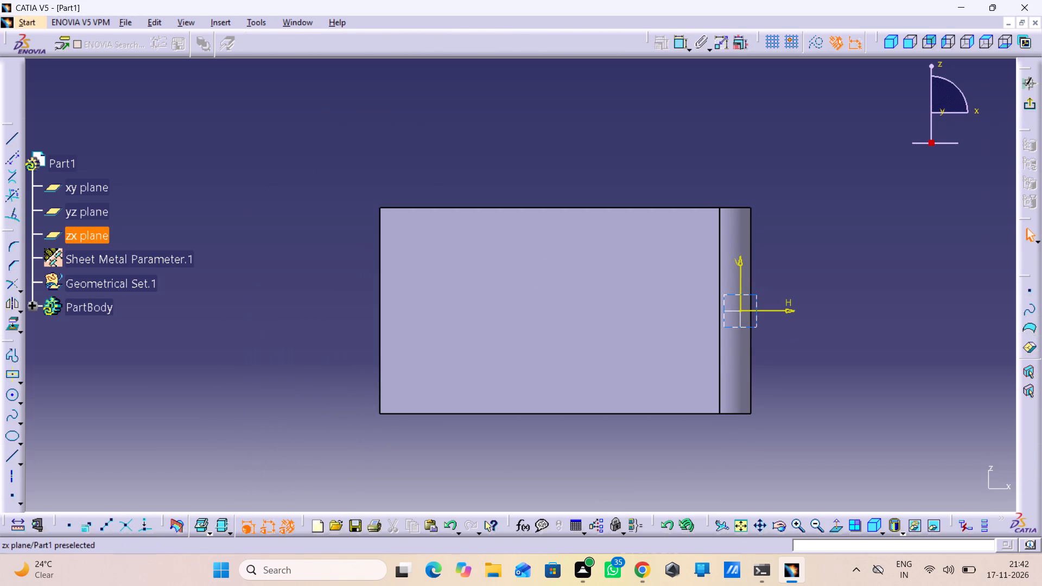
{"action": "left_click", "coordinate": [8, 454]}
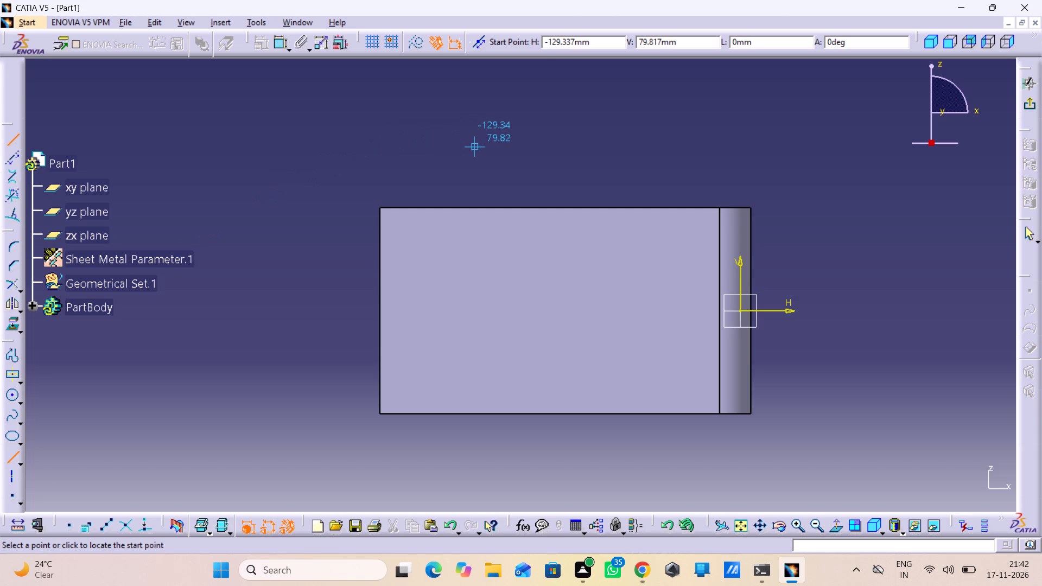
{"action": "left_click", "coordinate": [525, 133]}
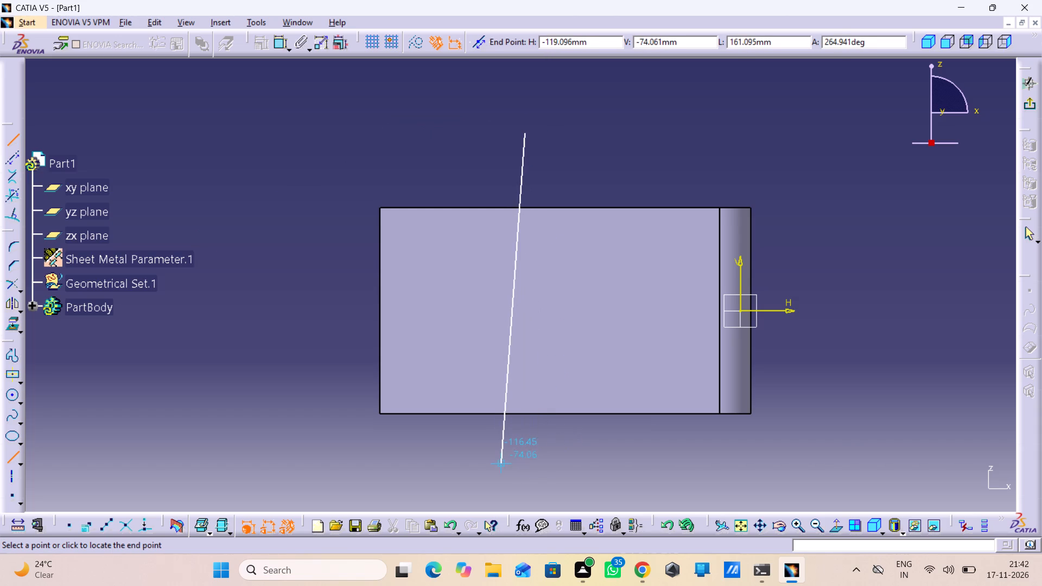
{"action": "left_click", "coordinate": [524, 432]}
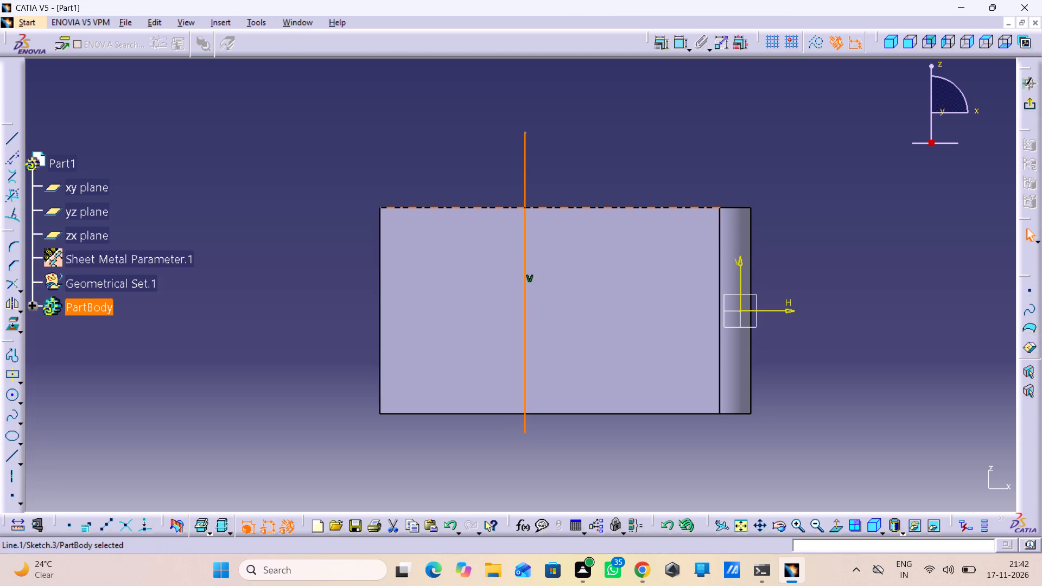
{"action": "left_click", "coordinate": [480, 91]}
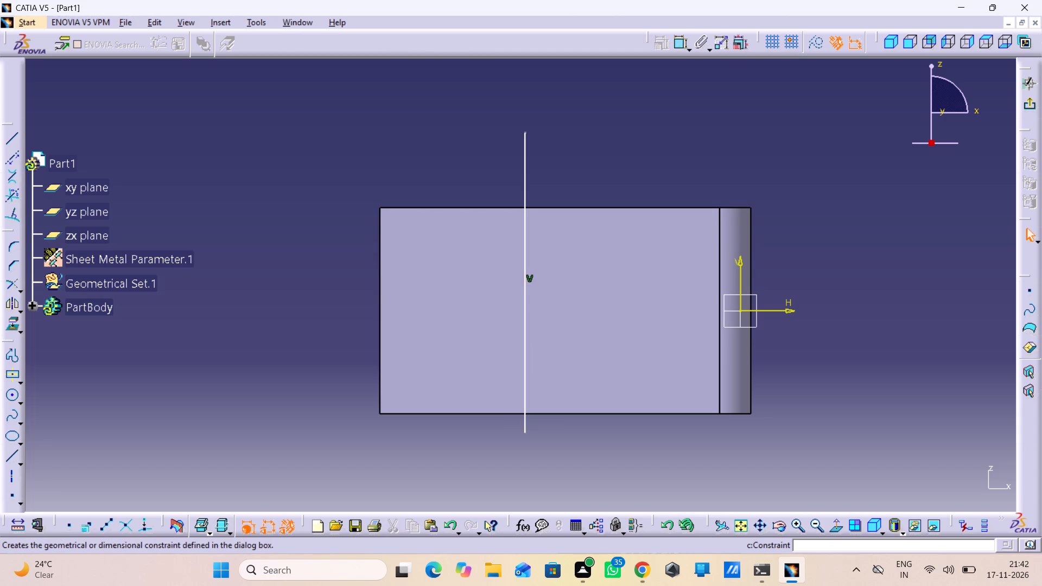
Dimension the line from the wall's free short edge opposite the bend, set the distance to 70 mm, and exit the sketch.
{"action": "double_click", "coordinate": [674, 42]}
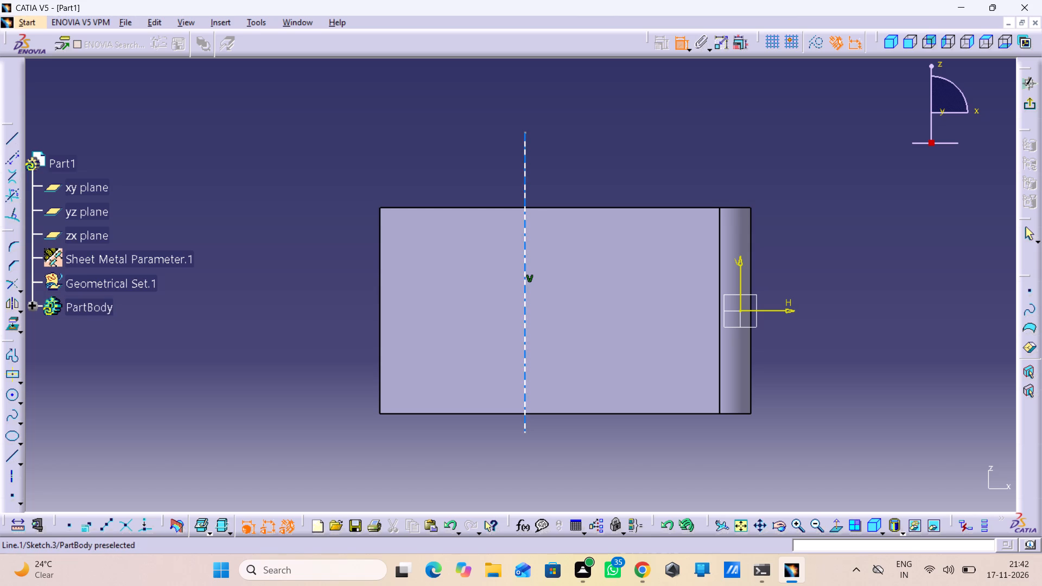
{"action": "left_click", "coordinate": [523, 138]}
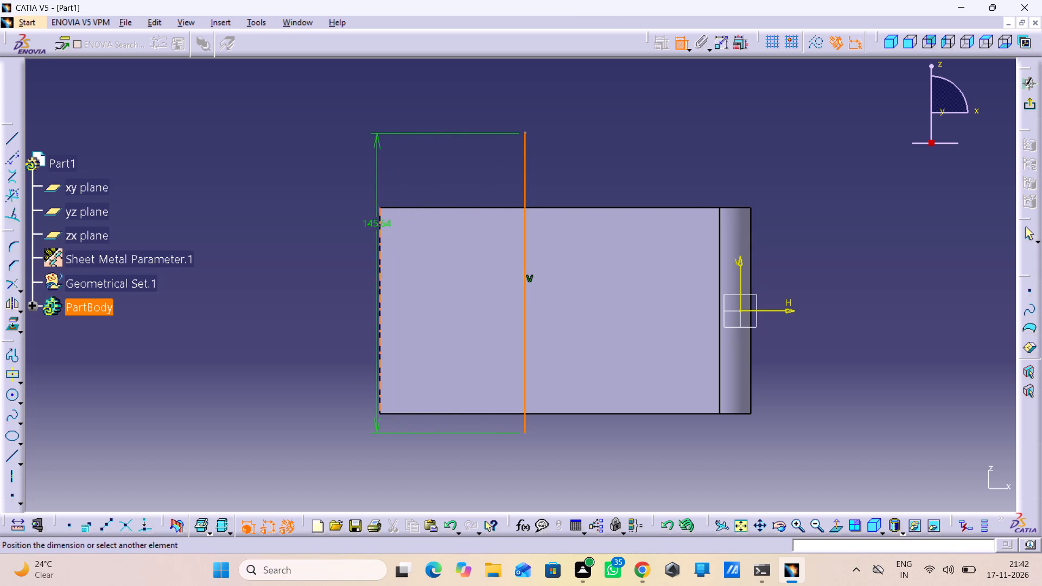
{"action": "left_click", "coordinate": [380, 221]}
{"action": "left_click", "coordinate": [431, 158]}
{"action": "left_click", "coordinate": [436, 146]}
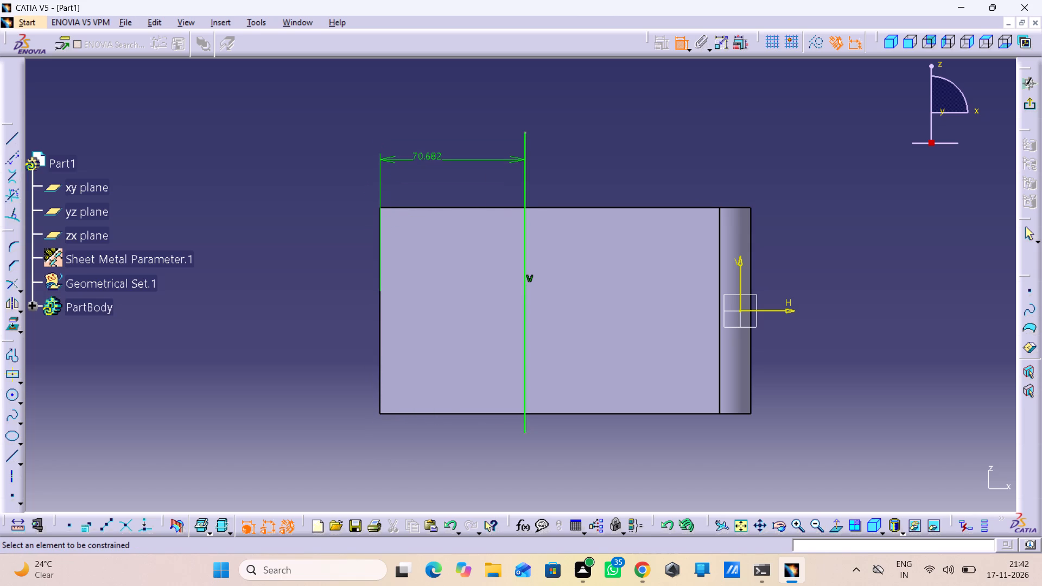
{"action": "double_click", "coordinate": [428, 154]}
{"action": "type", "text": "70"}
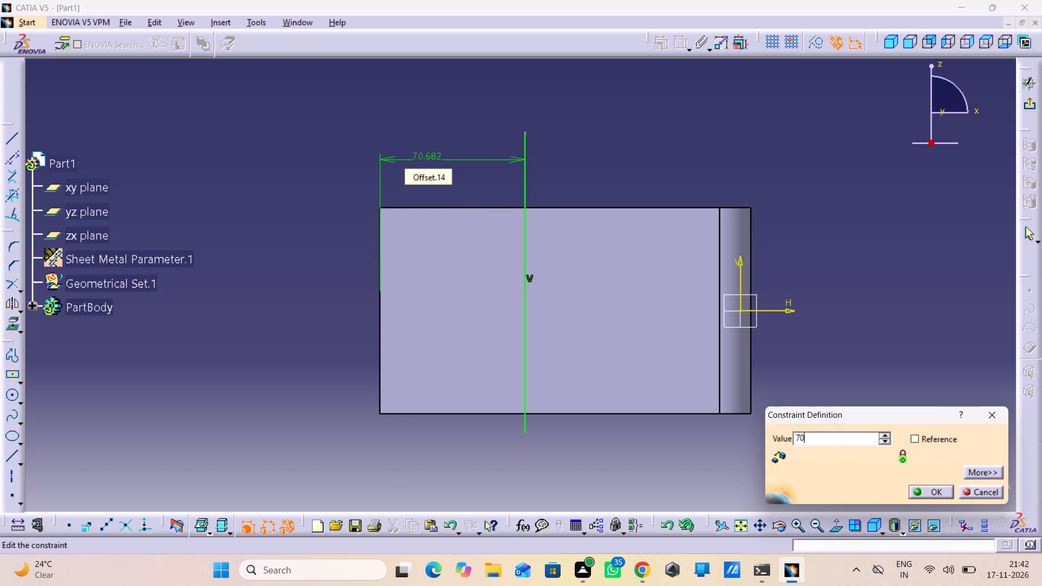
{"action": "key", "text": "Return"}
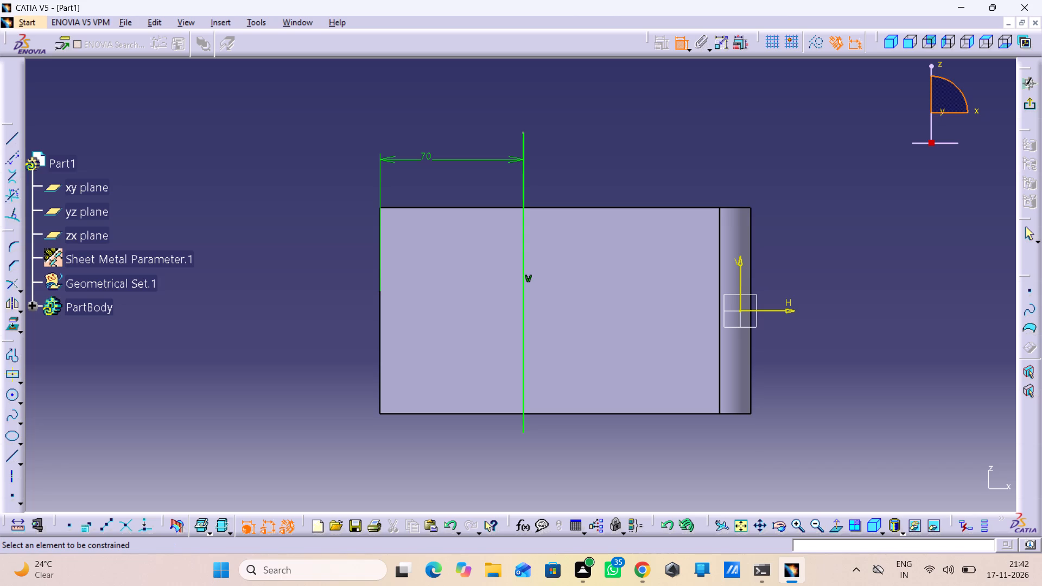
{"action": "left_click", "coordinate": [1025, 104]}
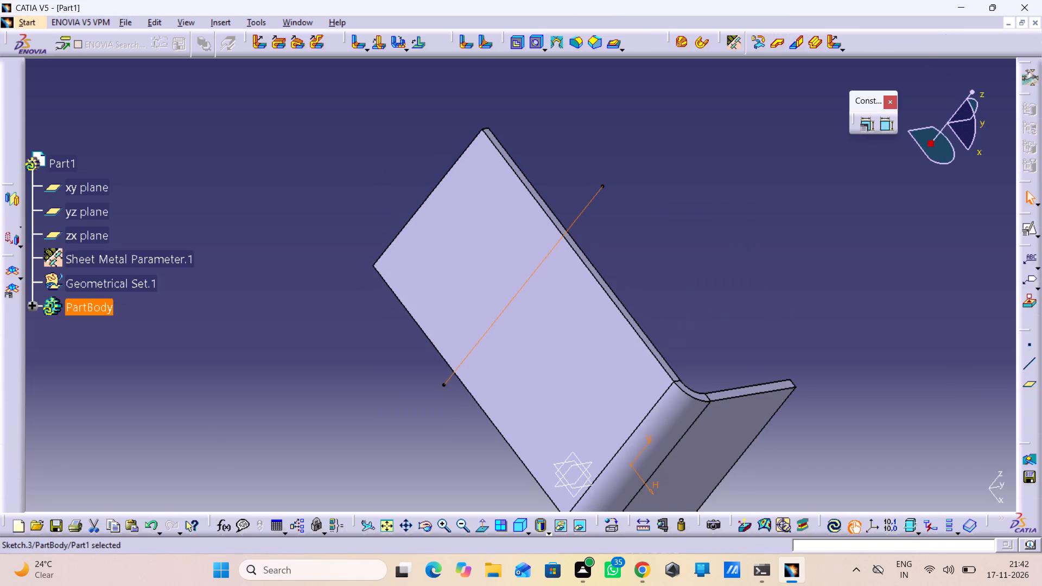
Set up a 90° Bend From Flat along the new sketched line and preview it.
{"action": "left_click", "coordinate": [379, 49]}
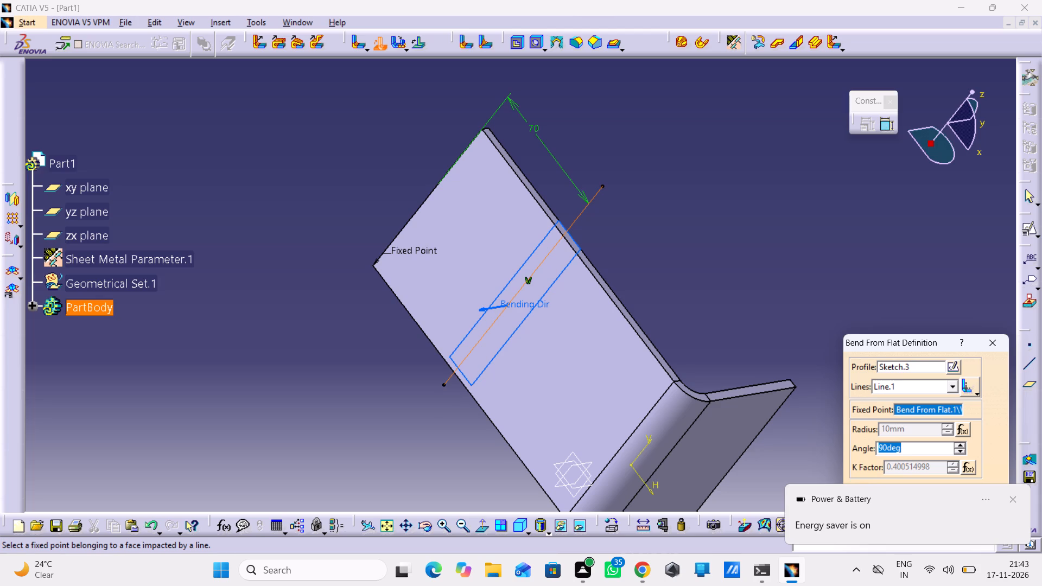
{"action": "left_click", "coordinate": [691, 253]}
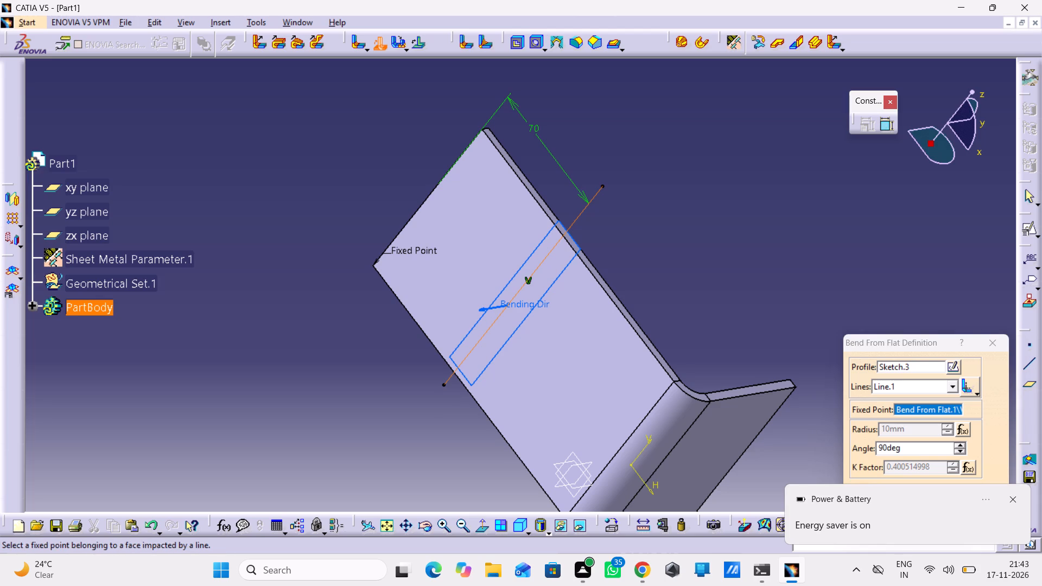
{"action": "left_click", "coordinate": [1009, 494]}
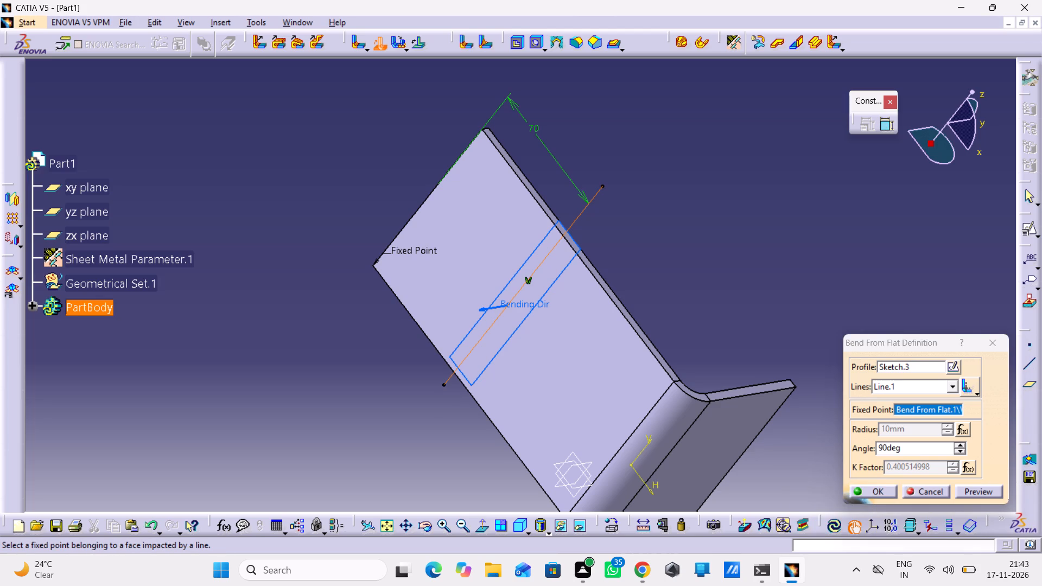
{"action": "left_click", "coordinate": [962, 491]}
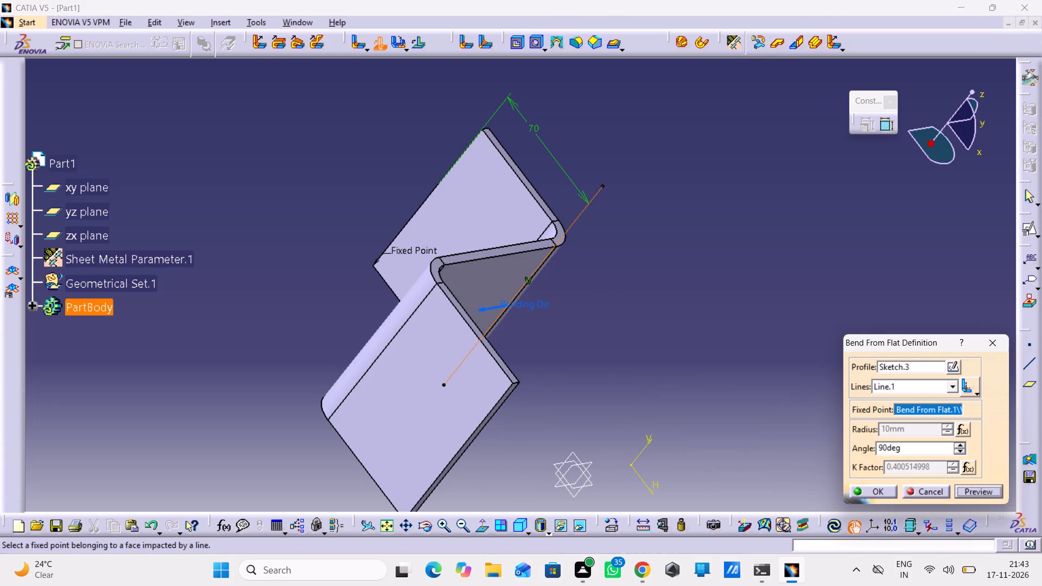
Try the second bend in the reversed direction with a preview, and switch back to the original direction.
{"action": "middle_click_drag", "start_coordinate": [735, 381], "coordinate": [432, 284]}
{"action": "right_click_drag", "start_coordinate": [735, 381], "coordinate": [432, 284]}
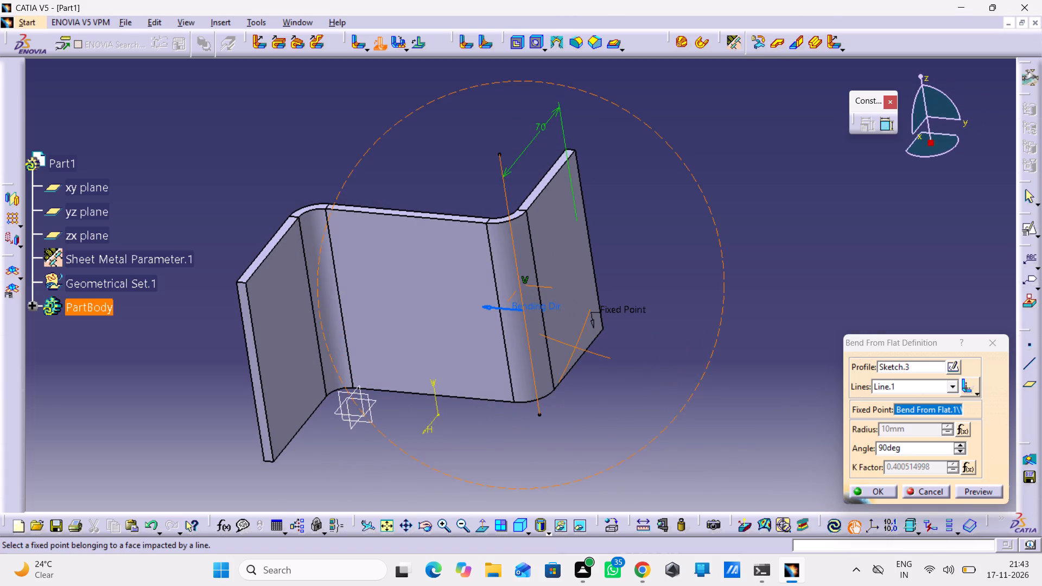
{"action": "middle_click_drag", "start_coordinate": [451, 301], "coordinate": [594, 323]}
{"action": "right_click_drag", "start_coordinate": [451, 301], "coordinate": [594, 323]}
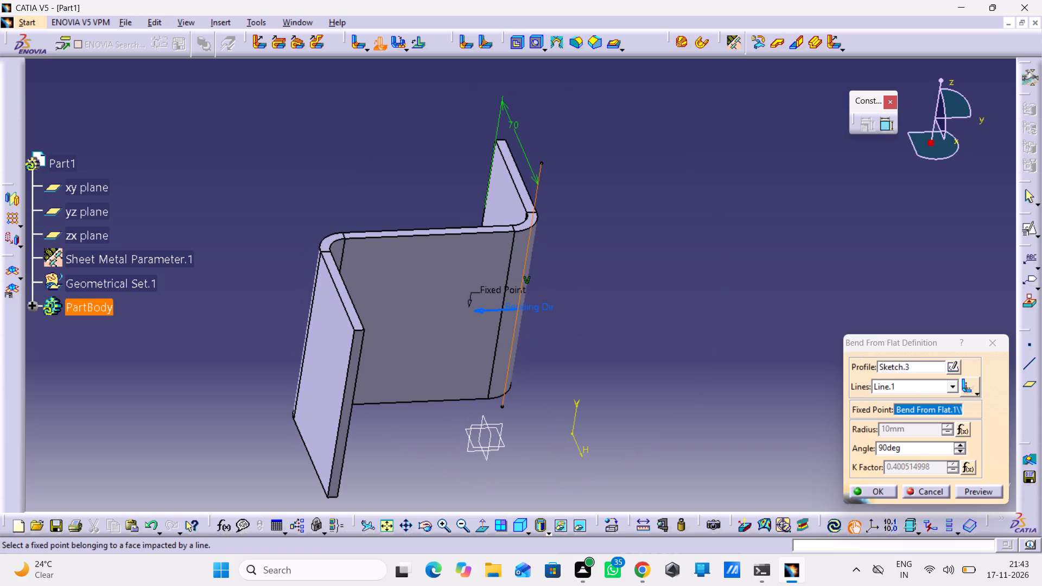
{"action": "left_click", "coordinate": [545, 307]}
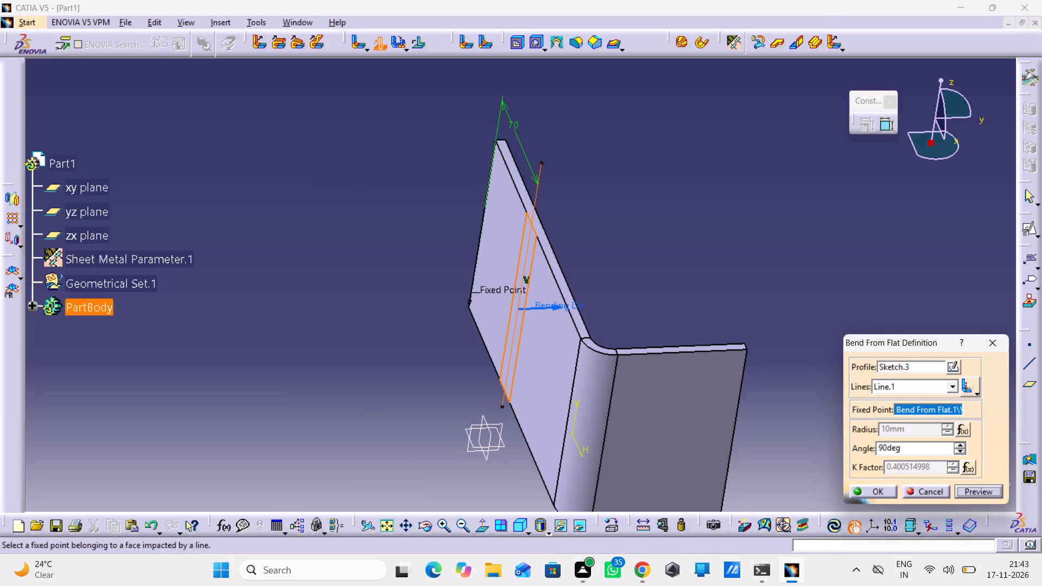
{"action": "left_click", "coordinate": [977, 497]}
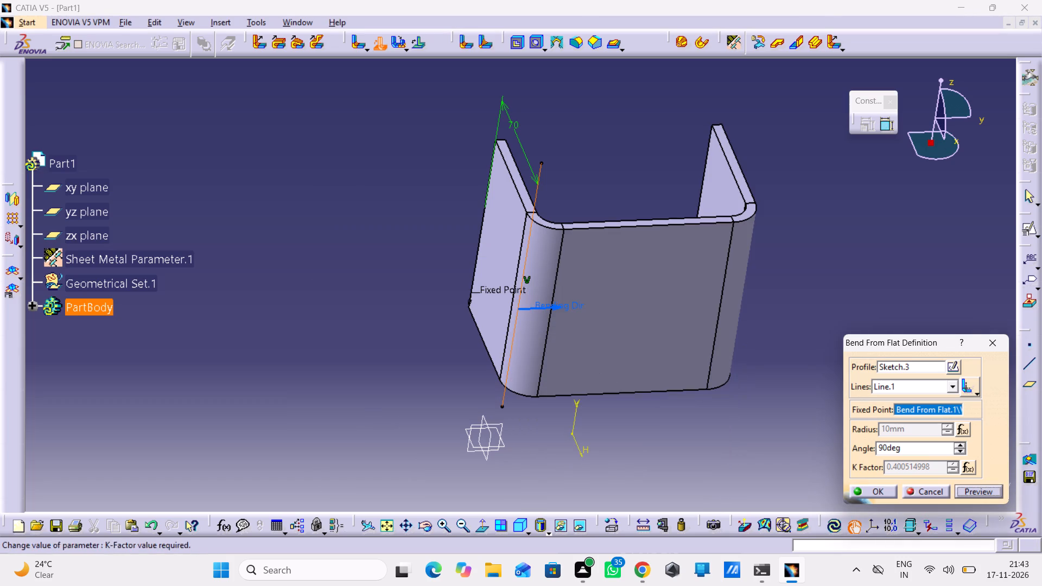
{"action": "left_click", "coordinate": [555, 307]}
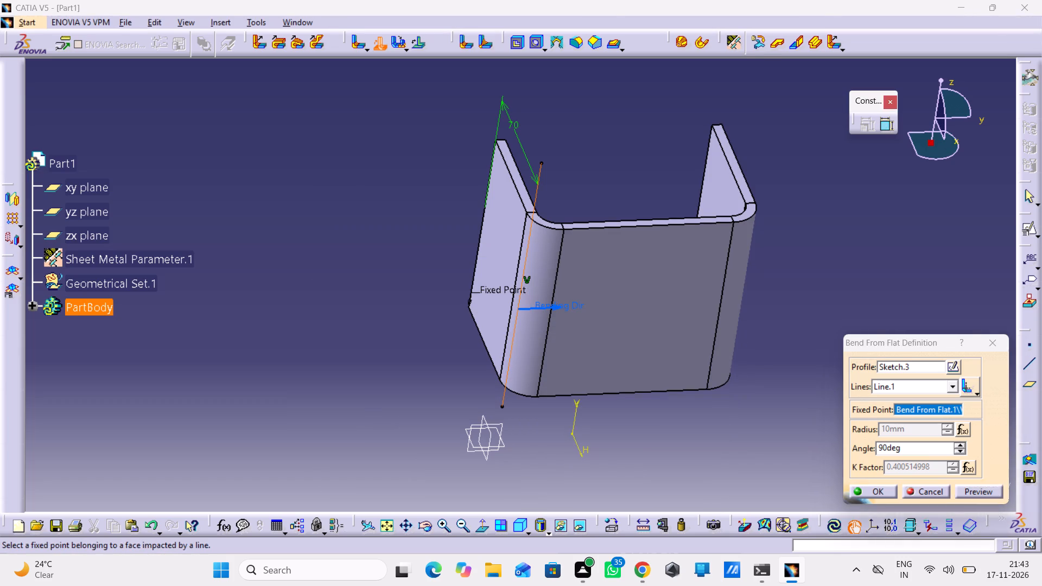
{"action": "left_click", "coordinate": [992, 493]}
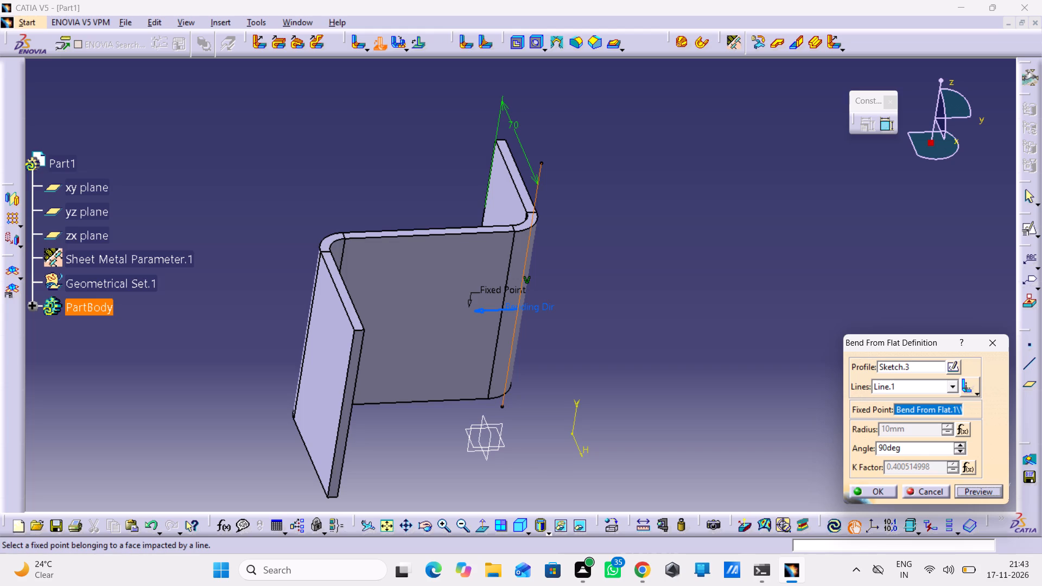
Apply the second 90° bend in its original direction, giving the part a Z-shaped profile.
{"action": "middle_click_drag", "start_coordinate": [660, 420], "coordinate": [437, 368]}
{"action": "right_click_drag", "start_coordinate": [659, 419], "coordinate": [437, 368]}
{"action": "left_click", "coordinate": [871, 489]}
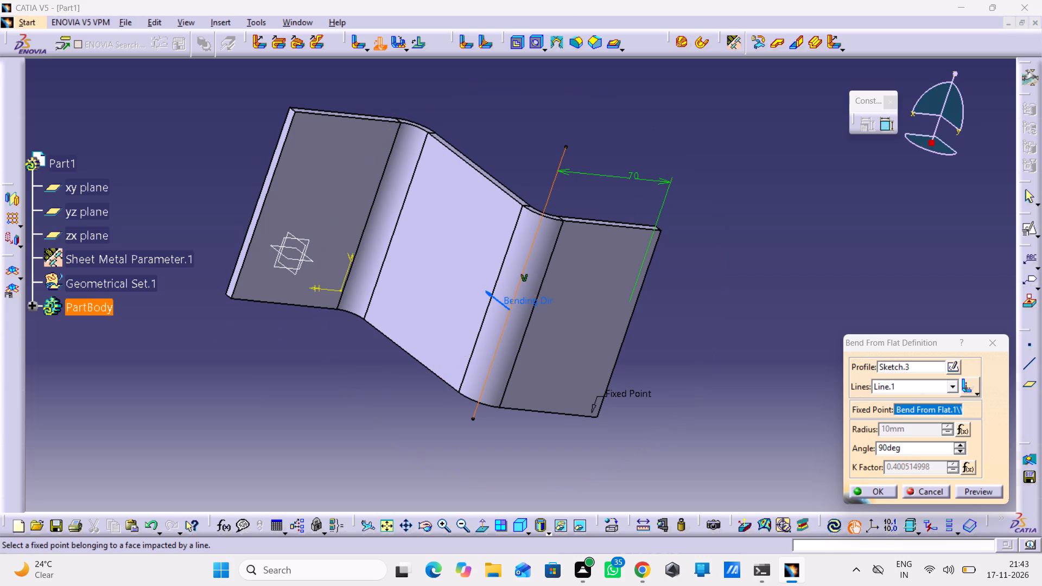
{"action": "left_click", "coordinate": [775, 434]}
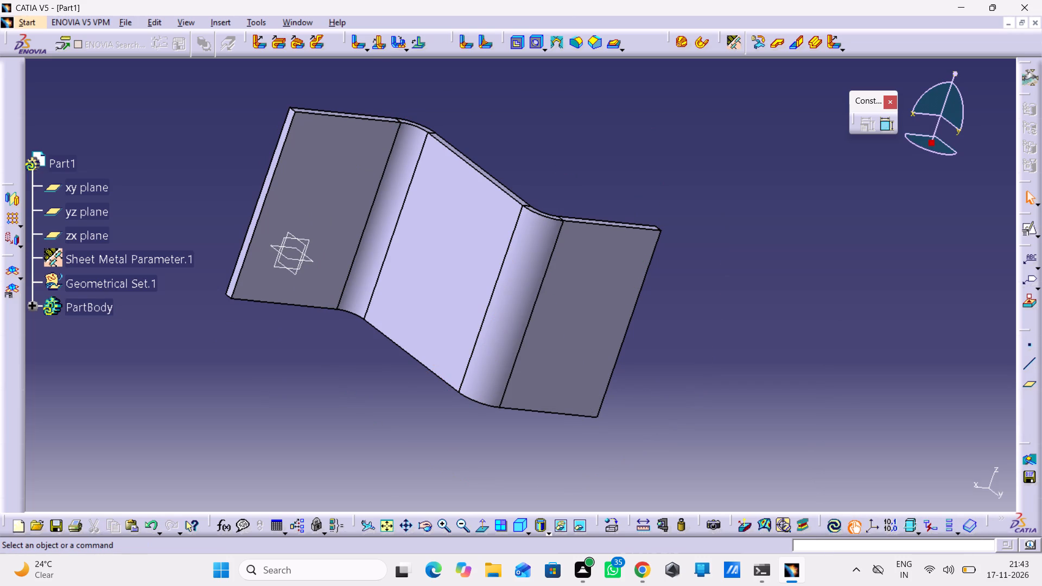
Place a hole on the right-hand end flange, about 20 mm from its free edge and 26 mm from its lower edge, and open its positioning sketch.
{"action": "middle_click_drag", "start_coordinate": [784, 430], "coordinate": [545, 359]}
{"action": "right_click_drag", "start_coordinate": [784, 430], "coordinate": [545, 359]}
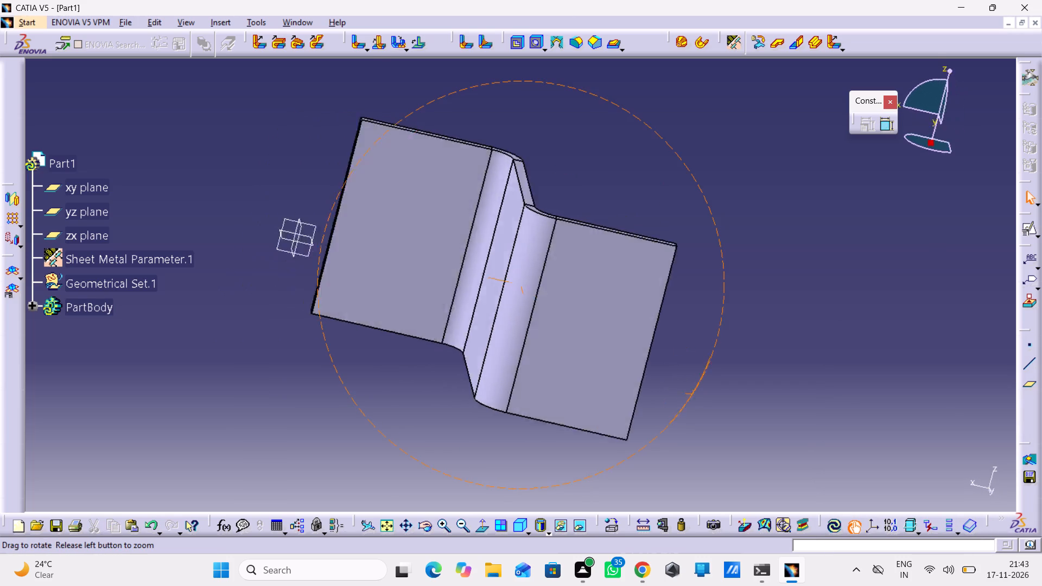
{"action": "right_click_drag", "start_coordinate": [545, 359], "coordinate": [462, 380]}
{"action": "middle_click_drag", "start_coordinate": [545, 359], "coordinate": [462, 380]}
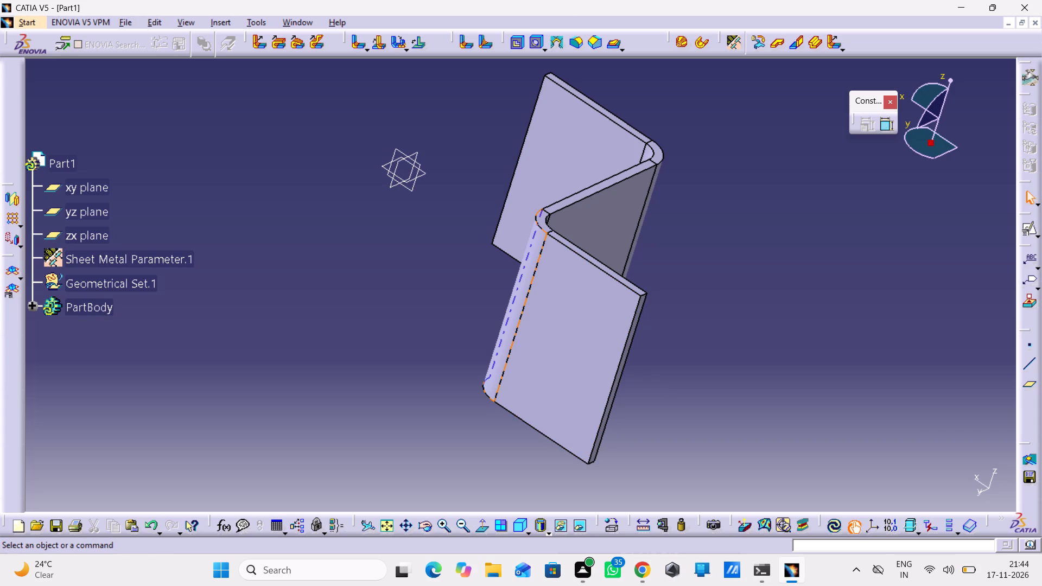
{"action": "left_click", "coordinate": [516, 521]}
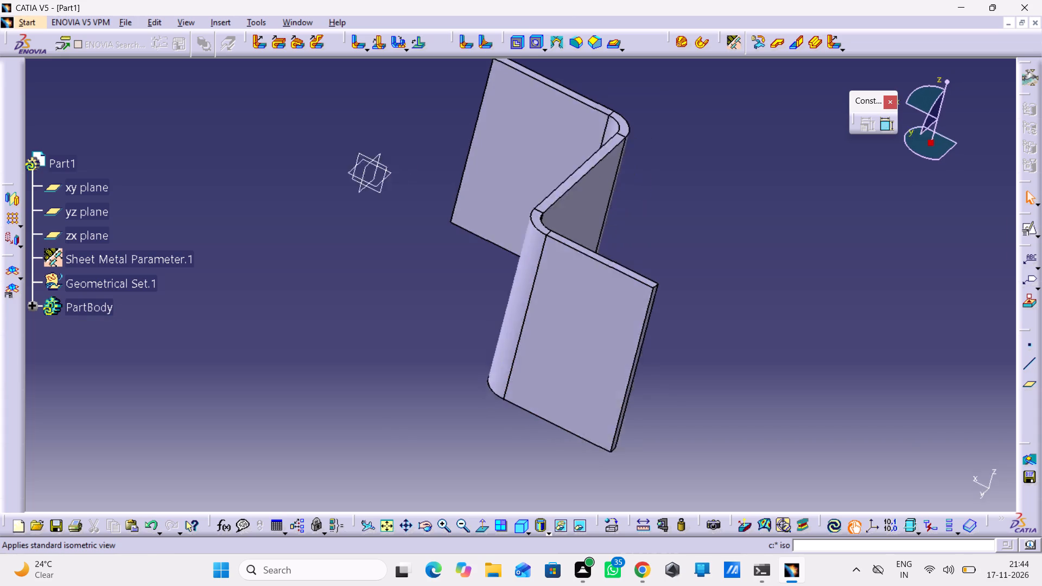
{"action": "left_click", "coordinate": [599, 309]}
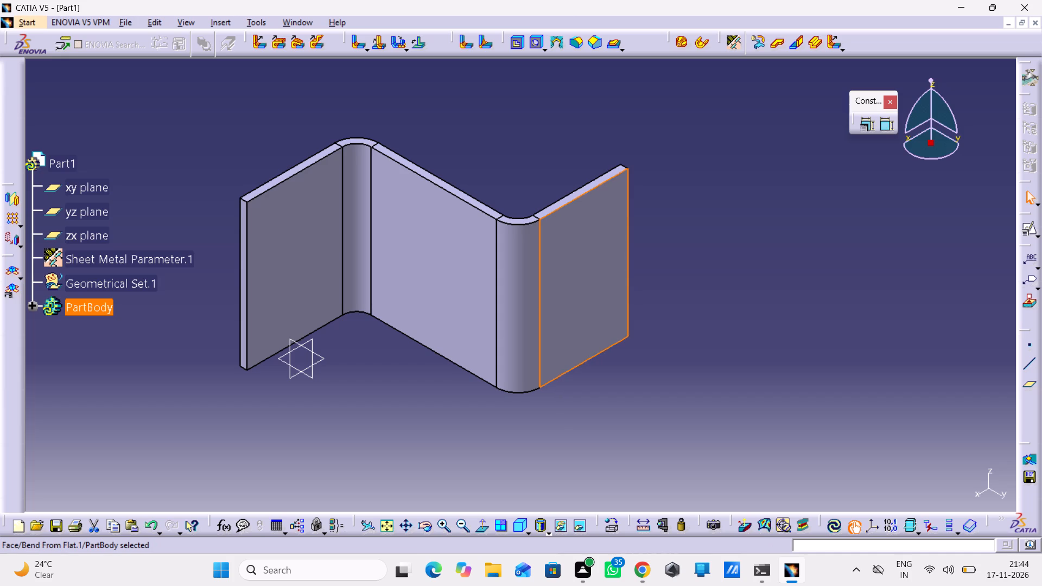
{"action": "left_click", "coordinate": [530, 42]}
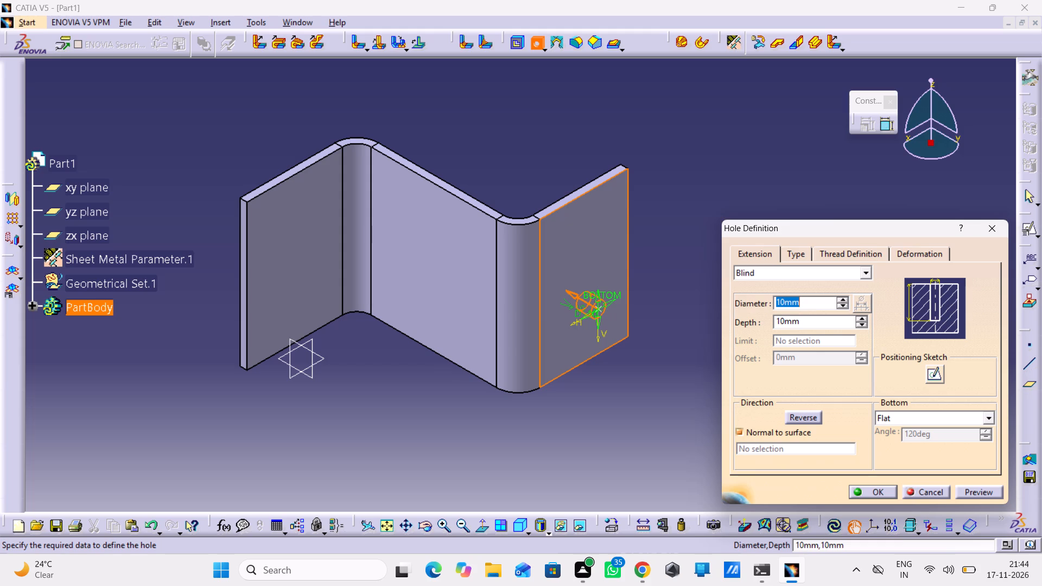
{"action": "left_click", "coordinate": [935, 369]}
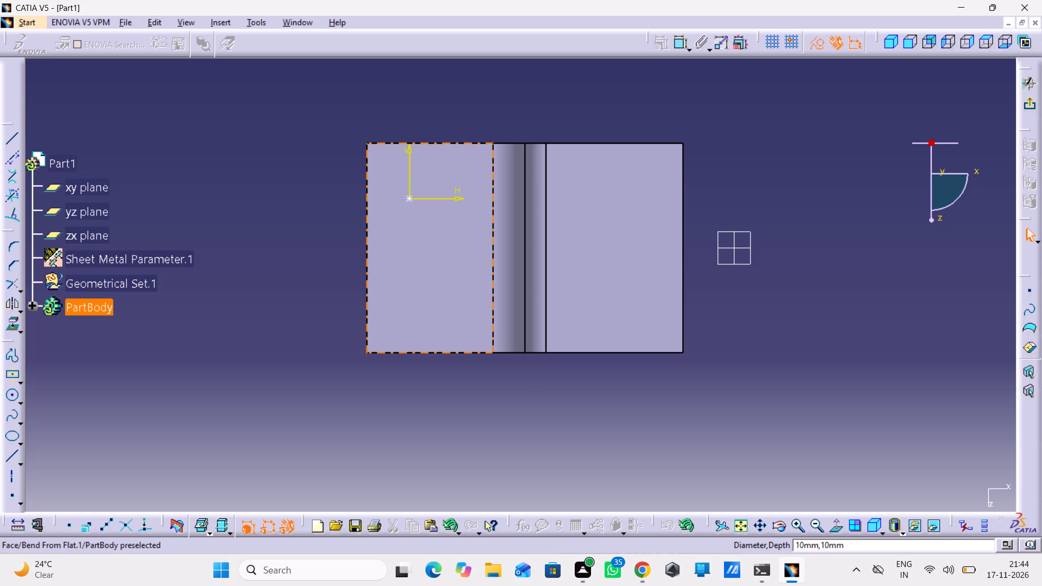
Dimension the hole centre from the end flange's free vertical edge.
{"action": "double_click", "coordinate": [683, 50]}
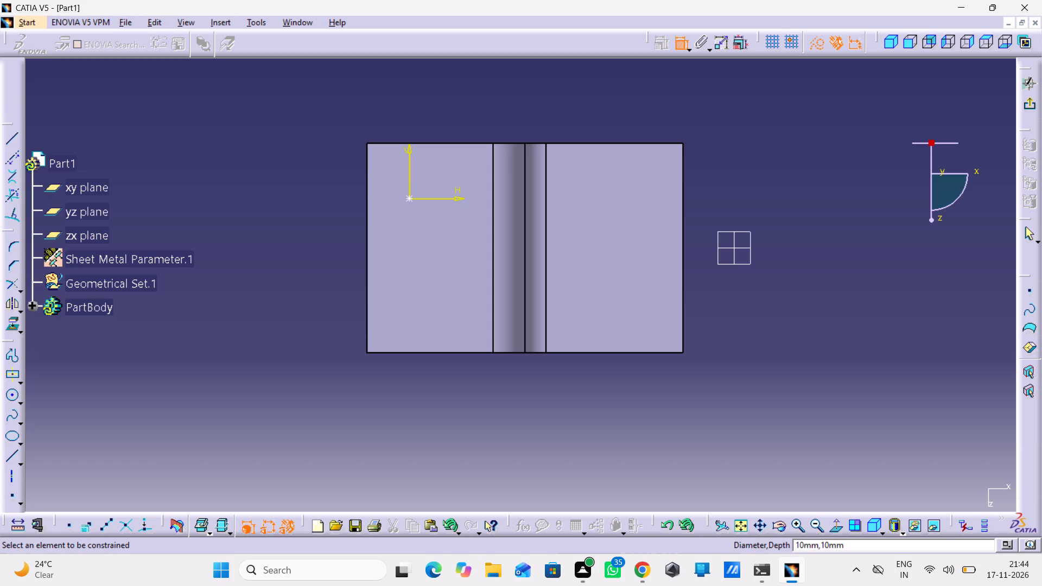
{"action": "left_click", "coordinate": [410, 198]}
{"action": "left_click", "coordinate": [367, 227]}
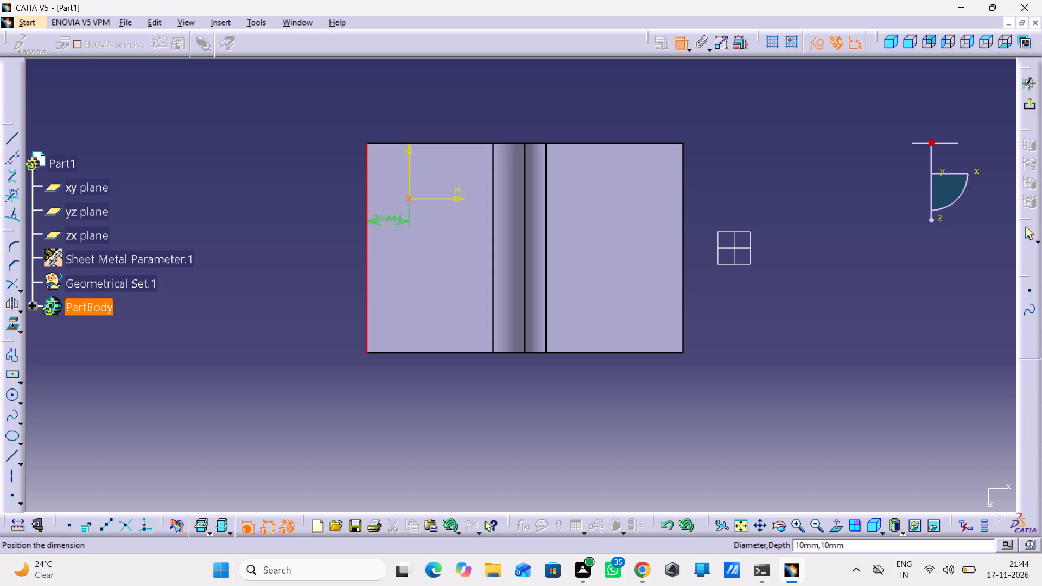
{"action": "left_click", "coordinate": [347, 91]}
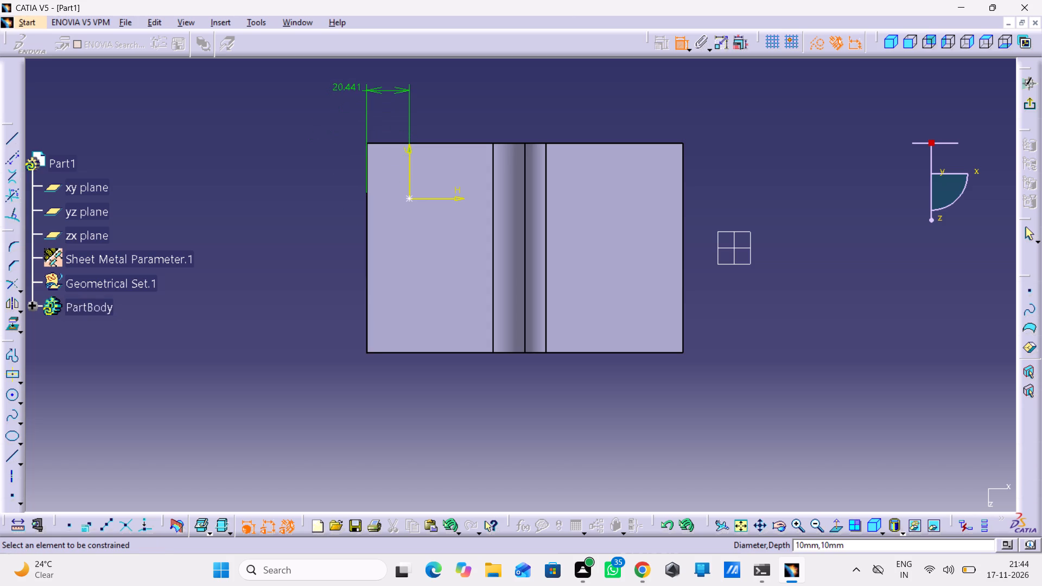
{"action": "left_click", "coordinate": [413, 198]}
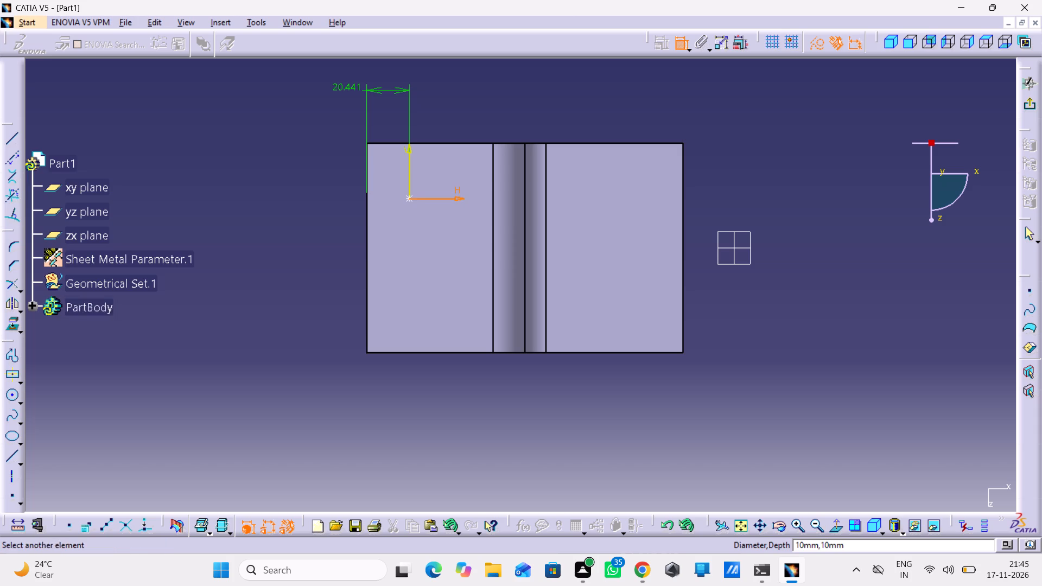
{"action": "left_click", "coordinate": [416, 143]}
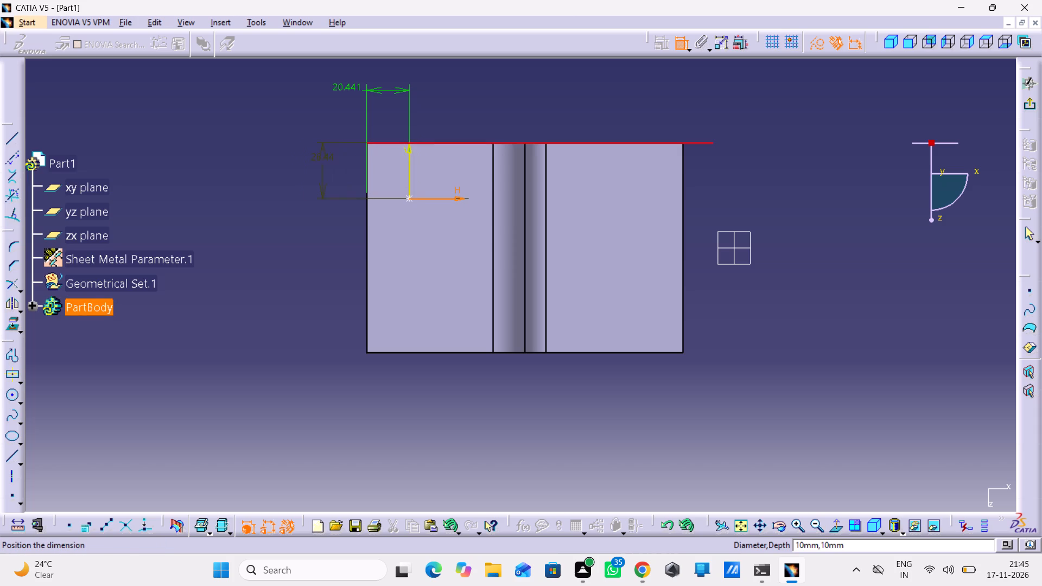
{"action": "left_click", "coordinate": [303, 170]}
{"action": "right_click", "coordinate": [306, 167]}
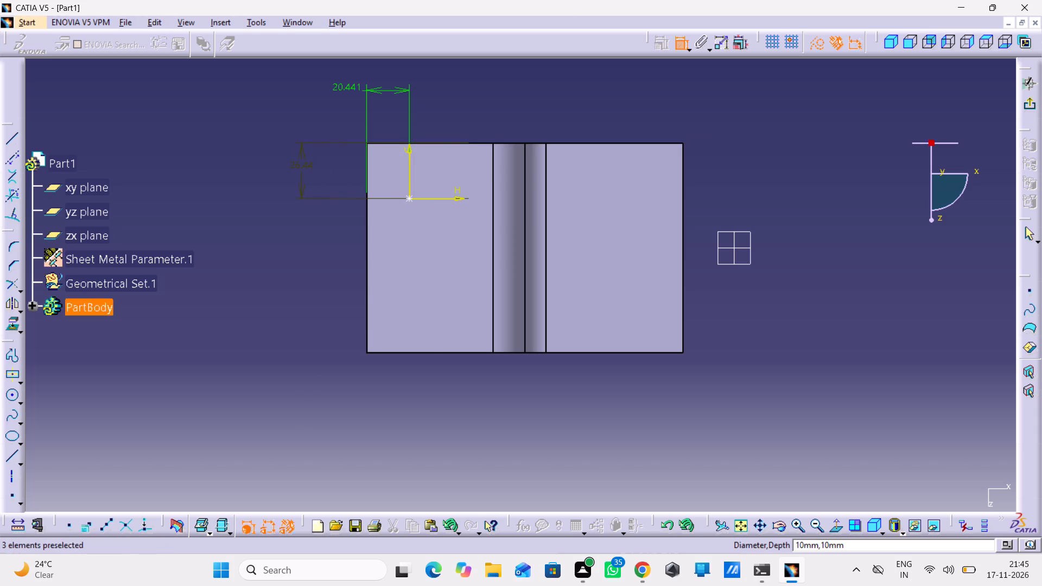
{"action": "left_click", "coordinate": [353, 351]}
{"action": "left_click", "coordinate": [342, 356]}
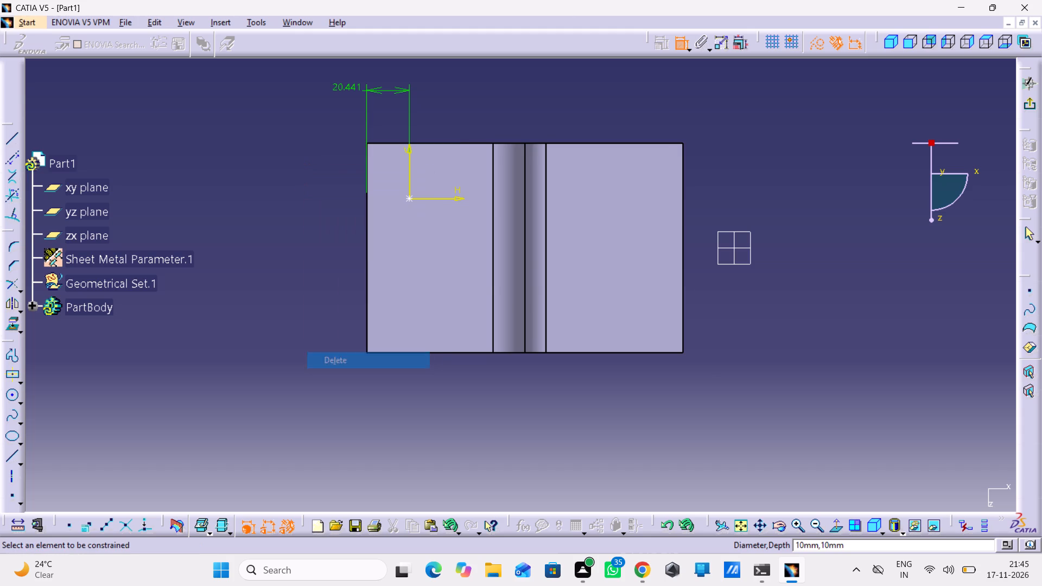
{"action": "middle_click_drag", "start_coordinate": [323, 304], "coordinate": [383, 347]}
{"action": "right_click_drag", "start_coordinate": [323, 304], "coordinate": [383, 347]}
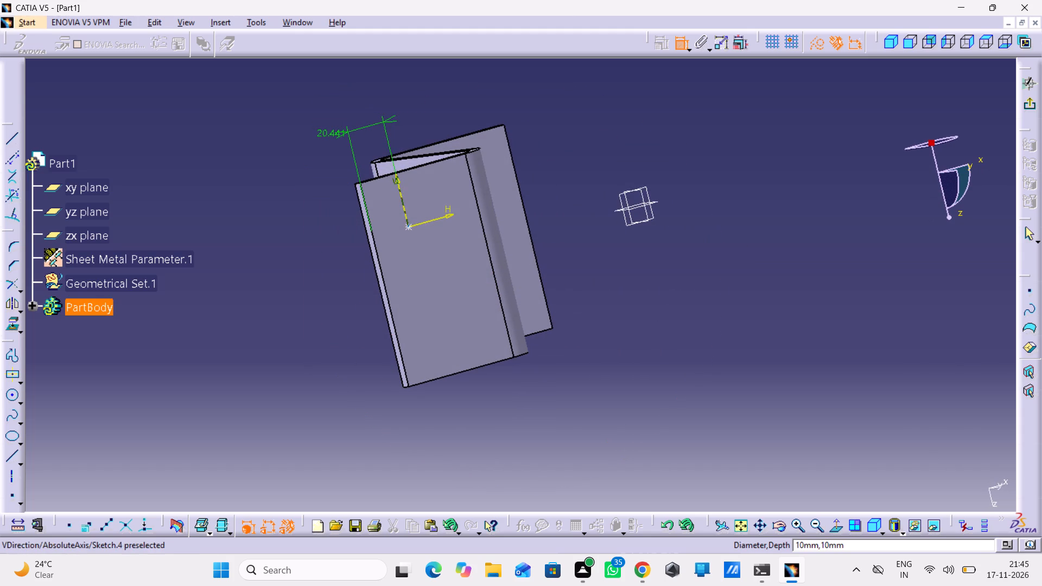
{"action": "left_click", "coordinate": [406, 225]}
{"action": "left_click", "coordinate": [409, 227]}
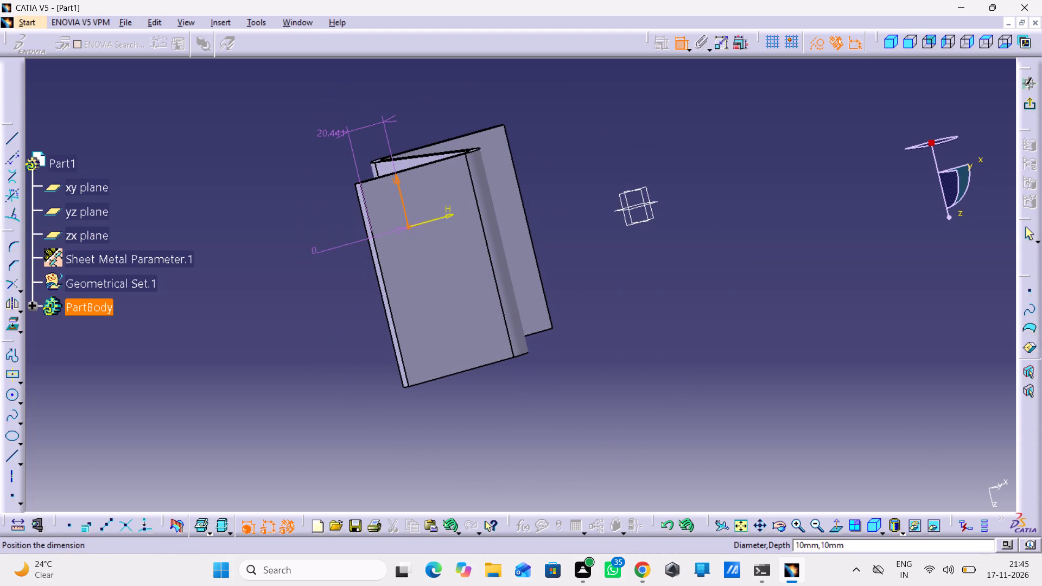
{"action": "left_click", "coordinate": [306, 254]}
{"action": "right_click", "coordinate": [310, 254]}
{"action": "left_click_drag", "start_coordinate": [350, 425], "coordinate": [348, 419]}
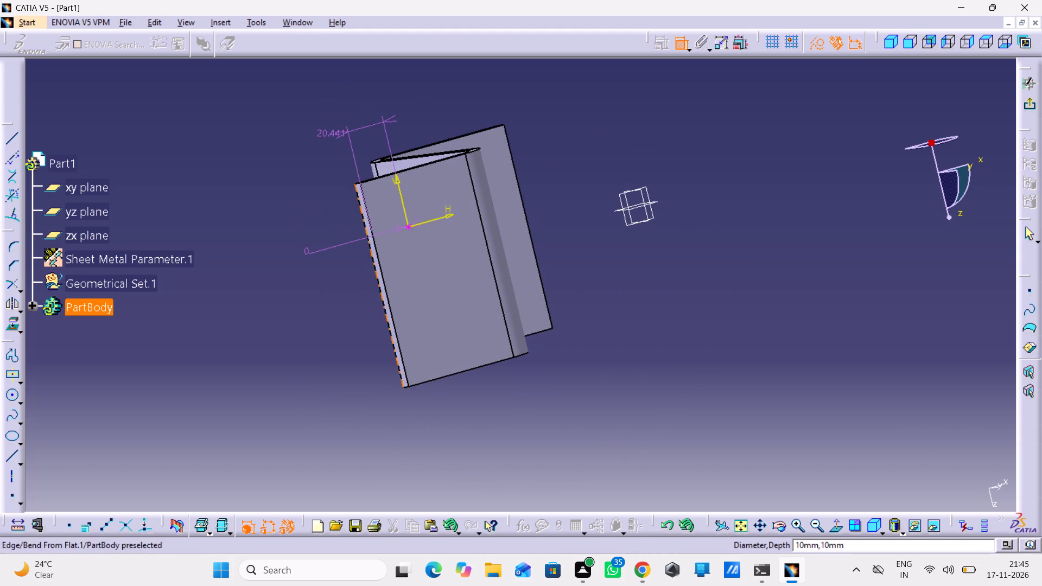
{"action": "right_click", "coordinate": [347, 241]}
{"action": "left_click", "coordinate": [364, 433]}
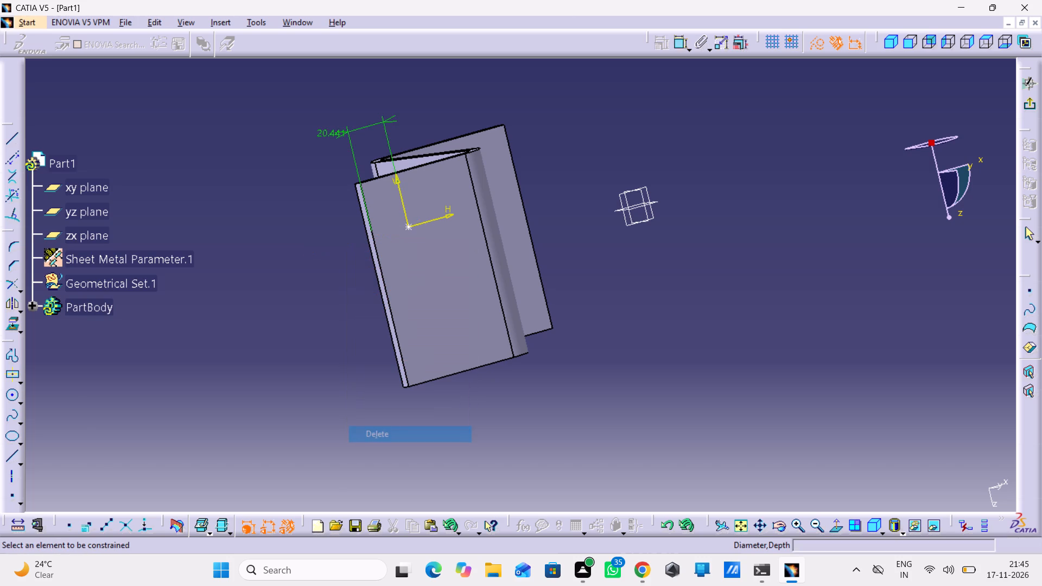
Dimension the hole centre from the end flange's nearest horizontal edge.
{"action": "left_click", "coordinate": [410, 230]}
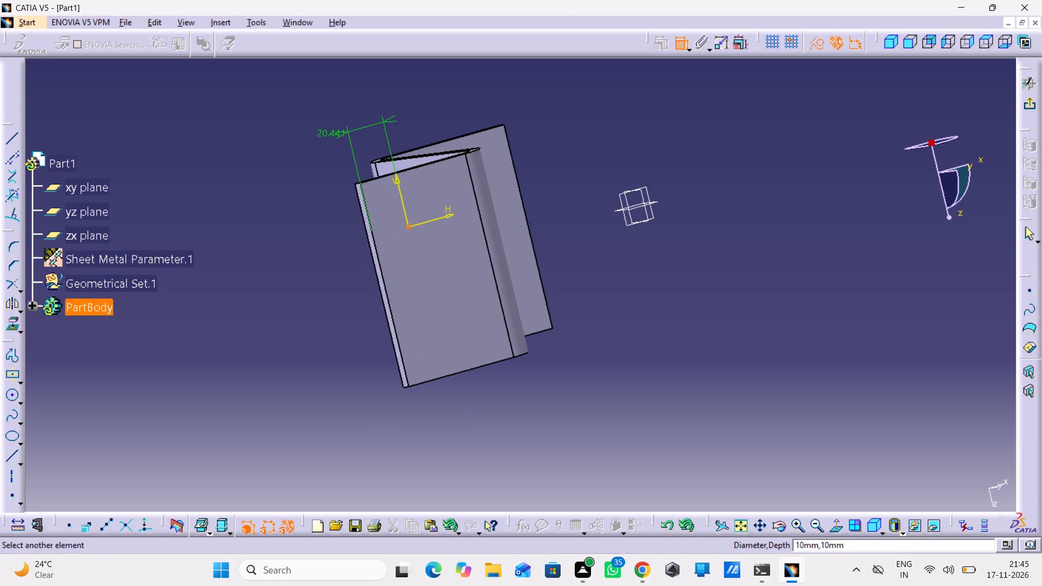
{"action": "left_click", "coordinate": [429, 165]}
{"action": "left_click", "coordinate": [310, 237]}
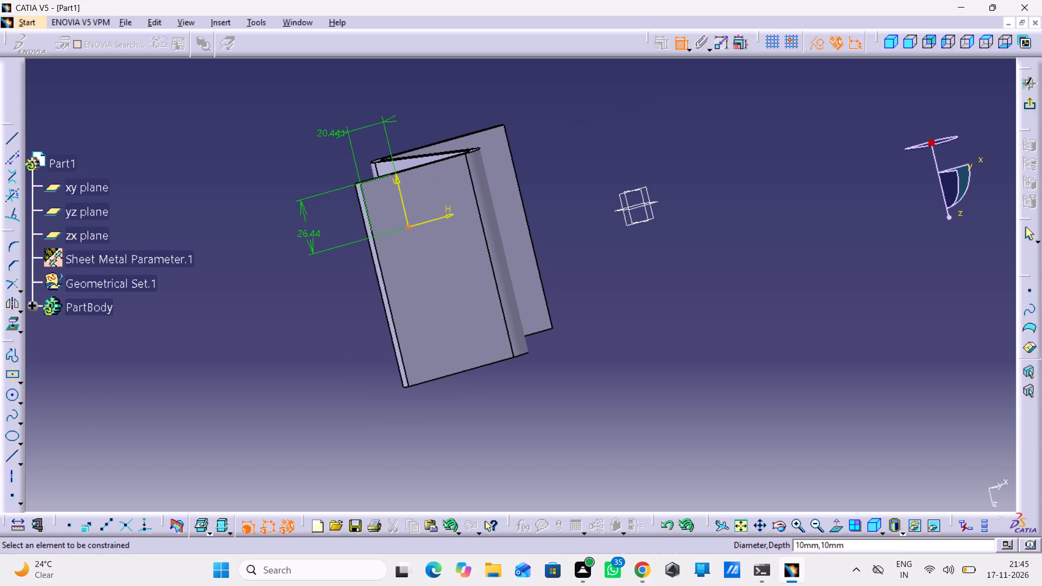
Set both of the hole centre's edge distances to 25 mm and exit the positioning sketch.
{"action": "double_click", "coordinate": [329, 126]}
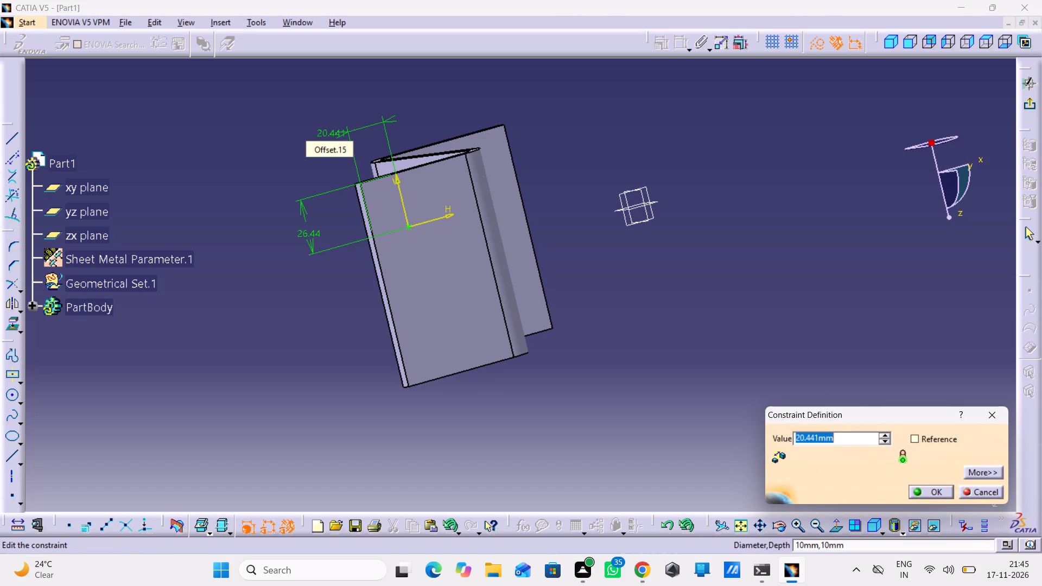
{"action": "type", "text": "25"}
{"action": "key", "text": "Return"}
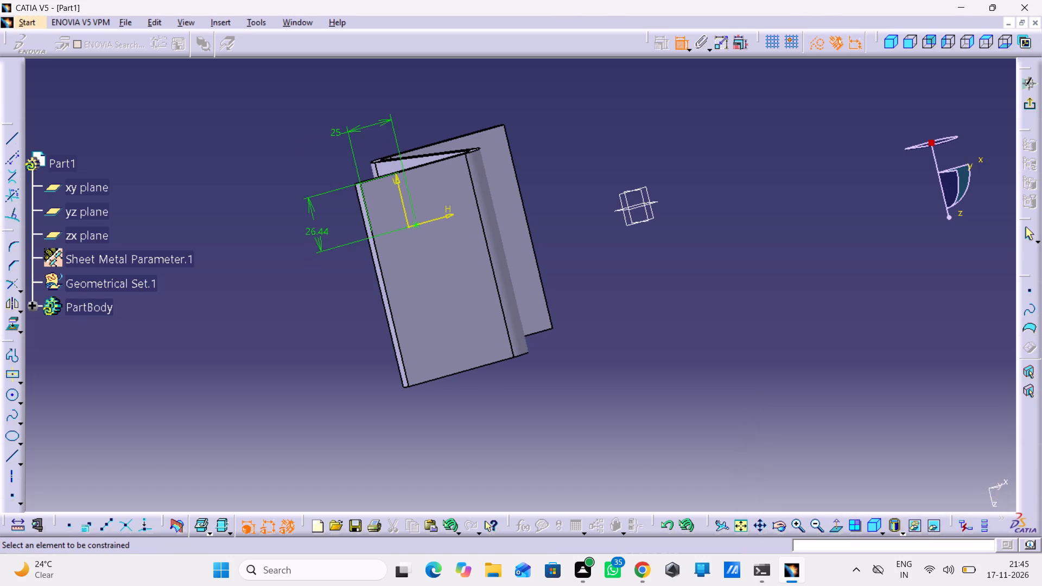
{"action": "left_click", "coordinate": [302, 231]}
{"action": "double_click", "coordinate": [320, 232]}
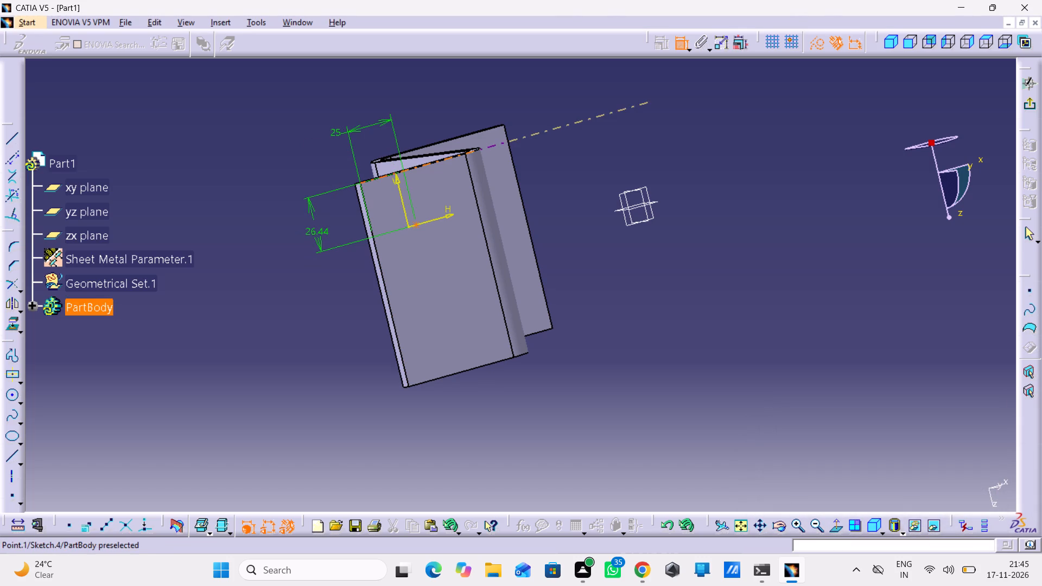
{"action": "type", "text": "25"}
{"action": "key", "text": "Return"}
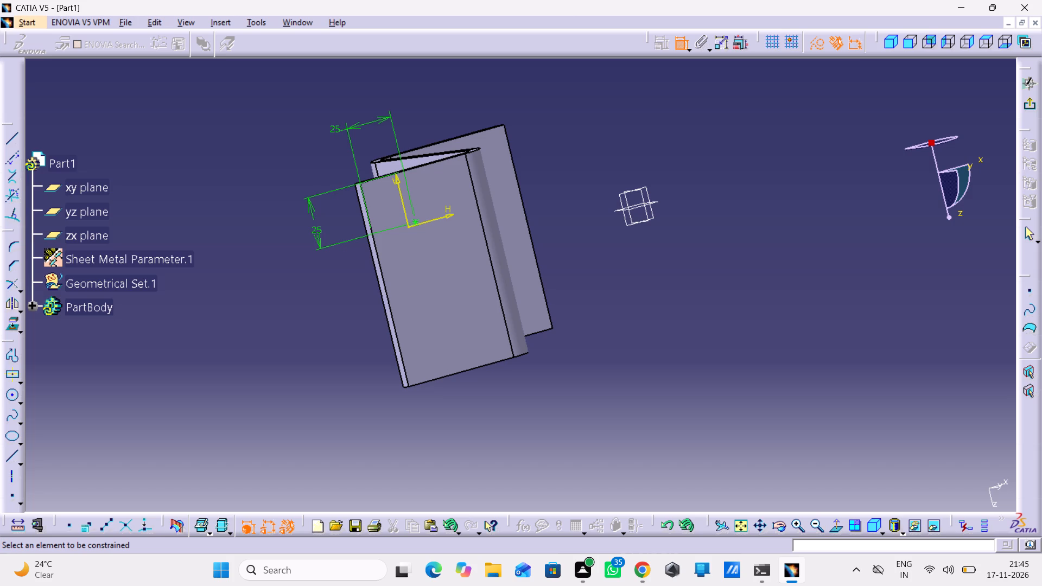
{"action": "left_click", "coordinate": [1027, 101]}
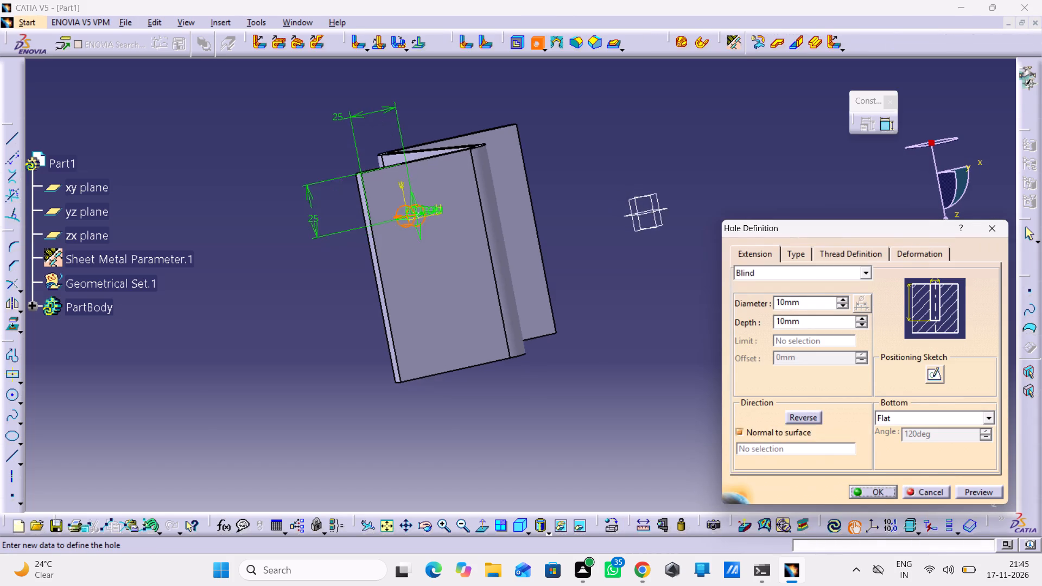
Make the hole threaded with a Metric Thick Pitch M14 thread, preview it, and create it.
{"action": "left_click", "coordinate": [853, 257]}
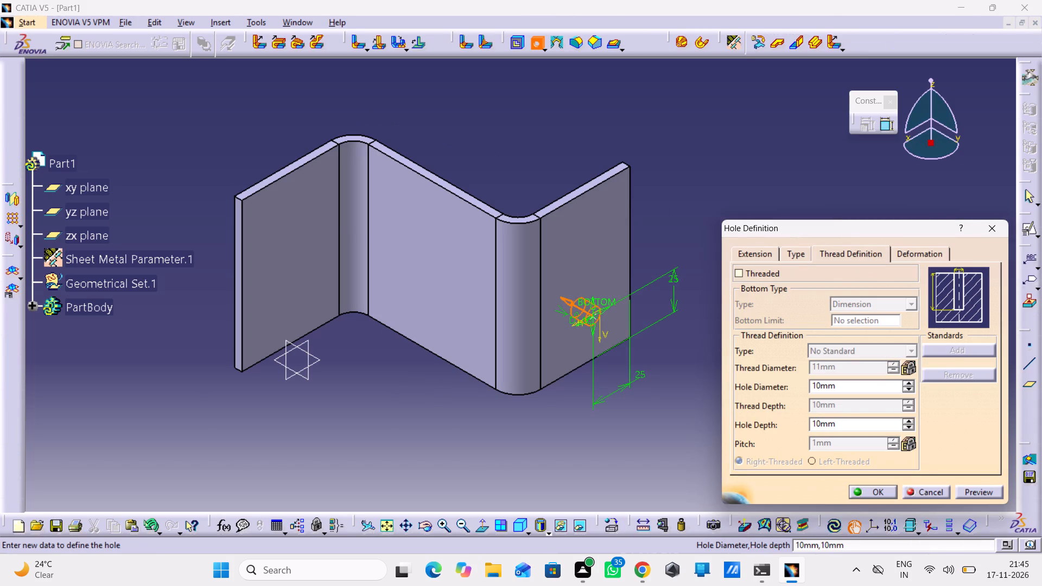
{"action": "left_click", "coordinate": [740, 273]}
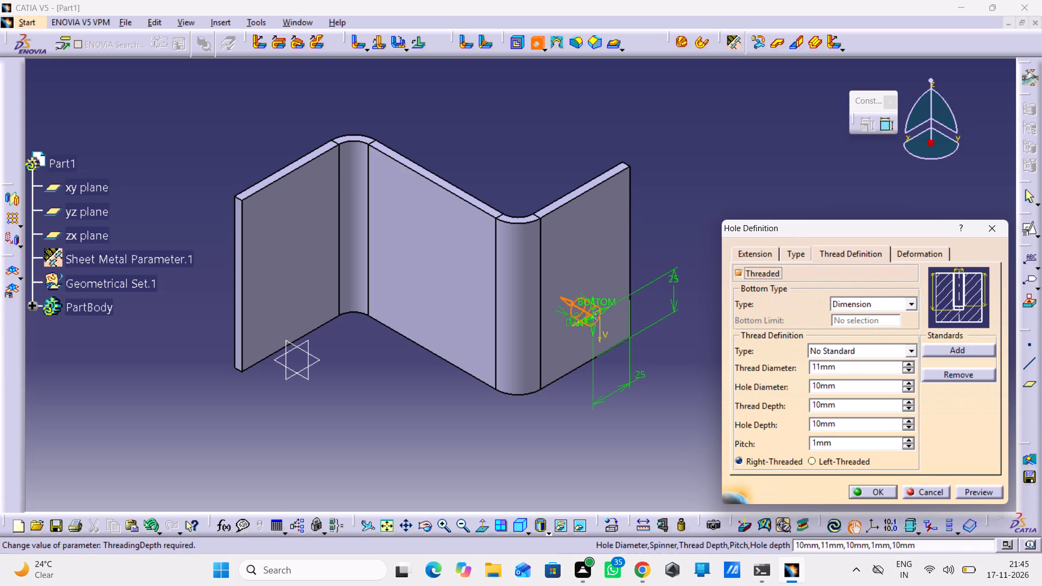
{"action": "left_click", "coordinate": [847, 354]}
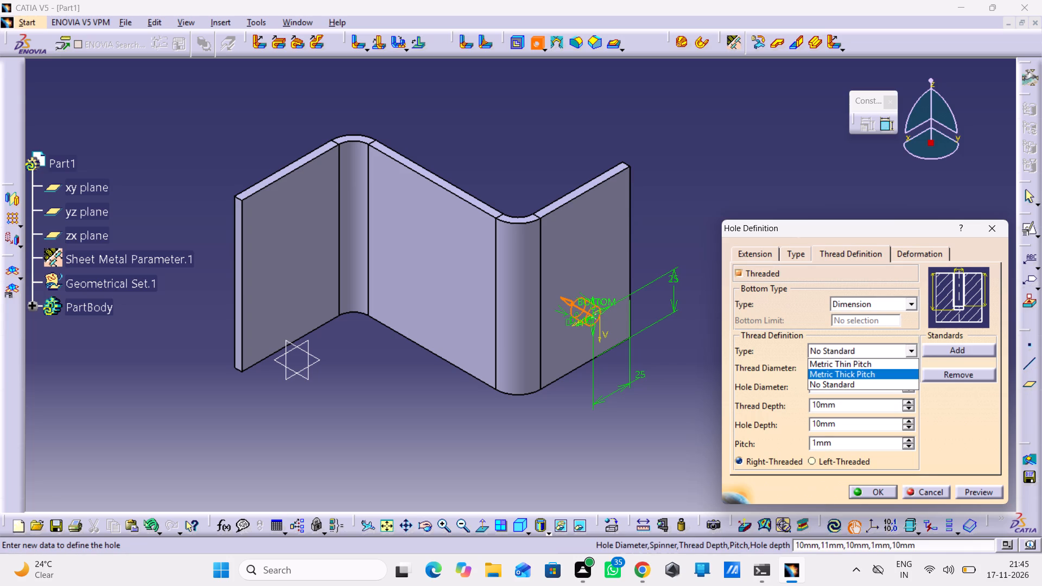
{"action": "left_click", "coordinate": [867, 375]}
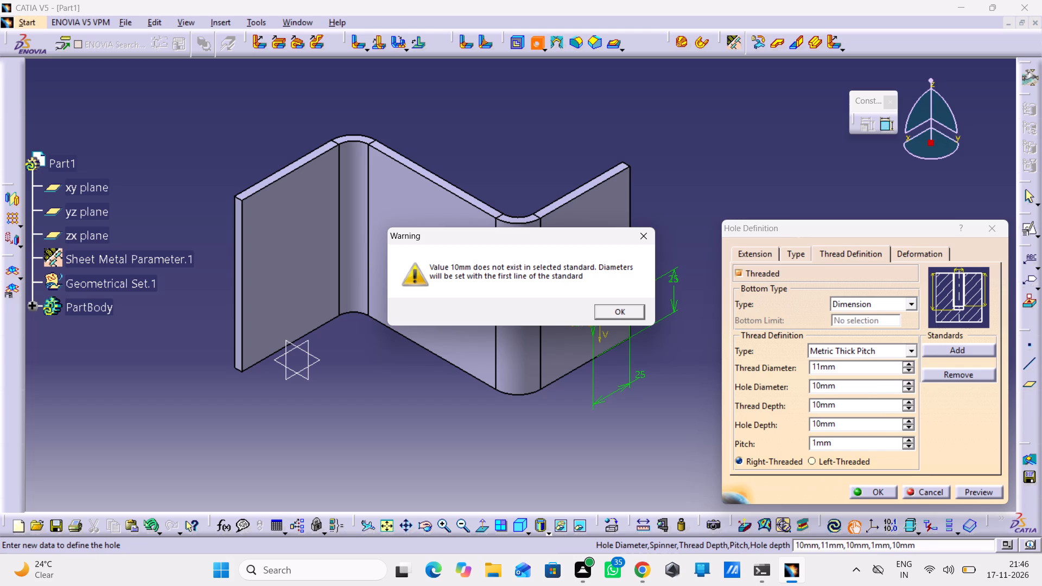
{"action": "left_click", "coordinate": [612, 309]}
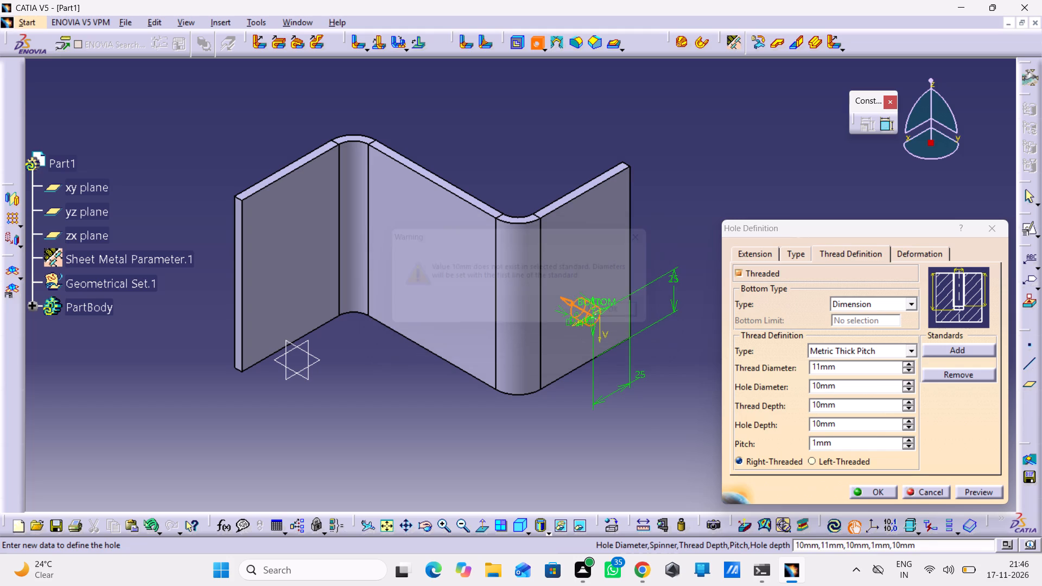
{"action": "left_click", "coordinate": [908, 371]}
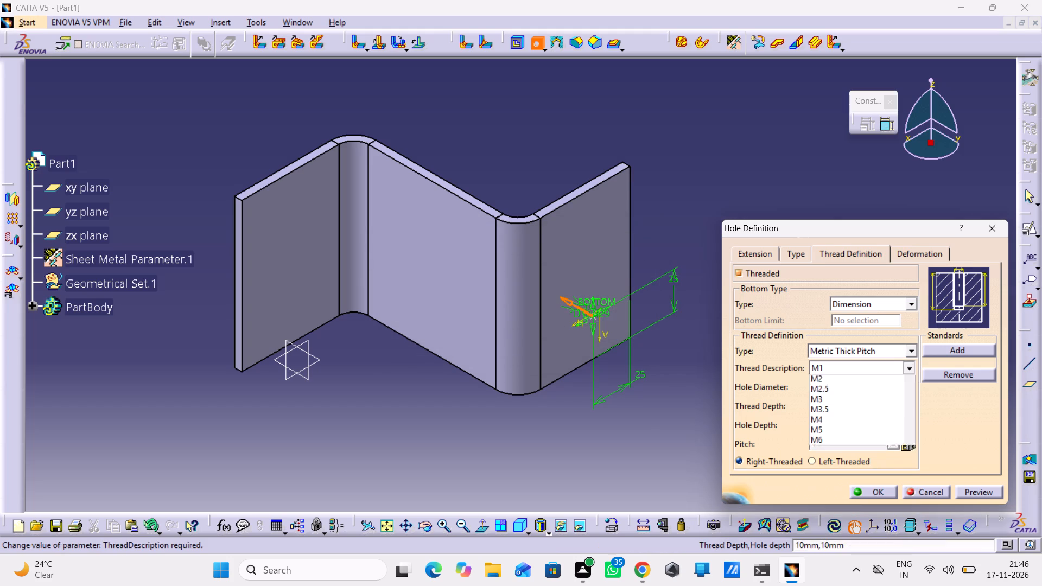
{"action": "scroll", "coordinate": [861, 461], "scroll_direction": "down", "scroll_amount": 6}
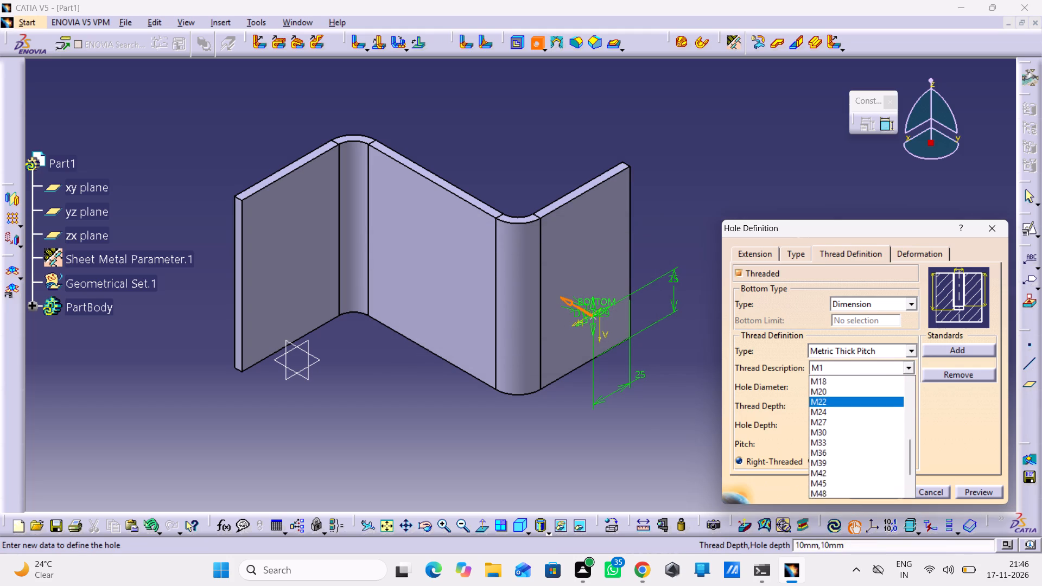
{"action": "scroll", "coordinate": [861, 460], "scroll_direction": "up", "scroll_amount": 2}
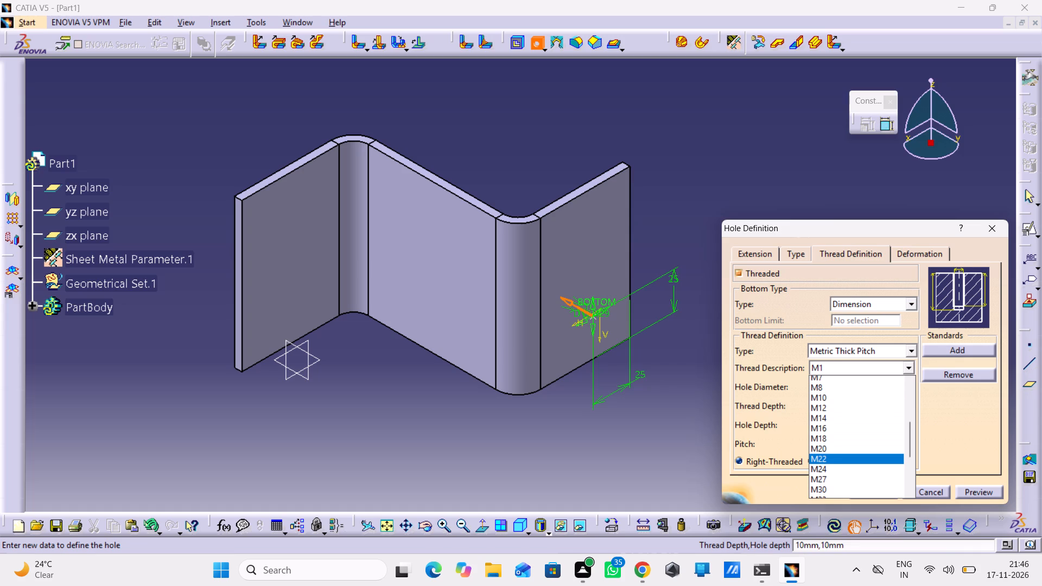
{"action": "left_click", "coordinate": [844, 422]}
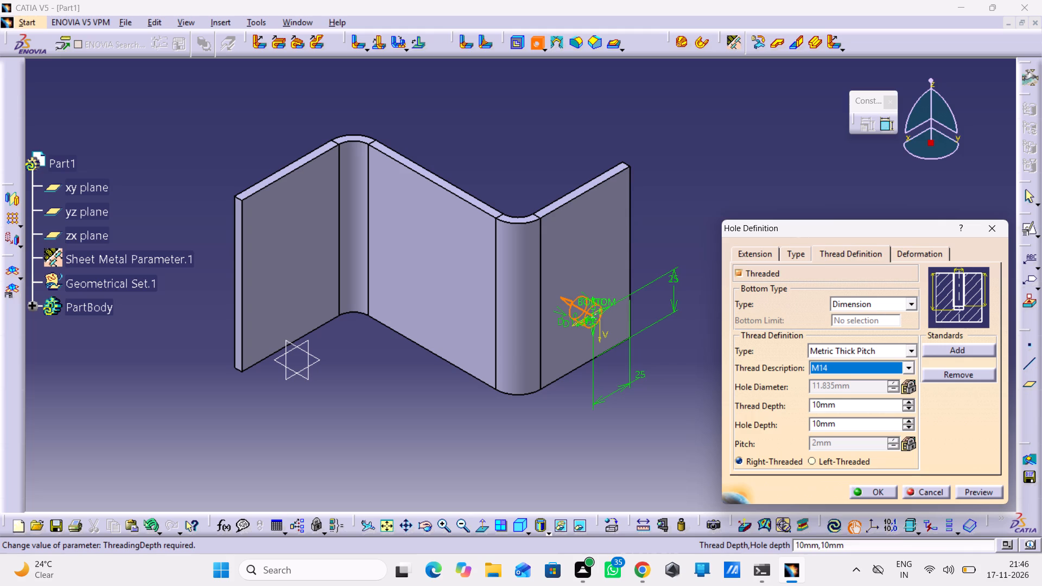
{"action": "left_click", "coordinate": [974, 498]}
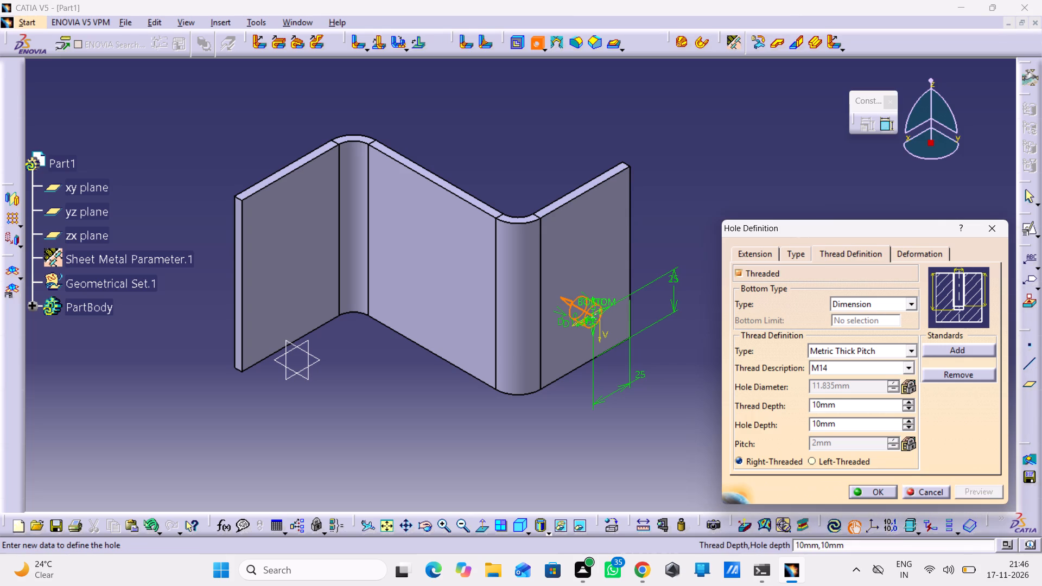
{"action": "left_click", "coordinate": [865, 484]}
{"action": "left_click", "coordinate": [642, 455]}
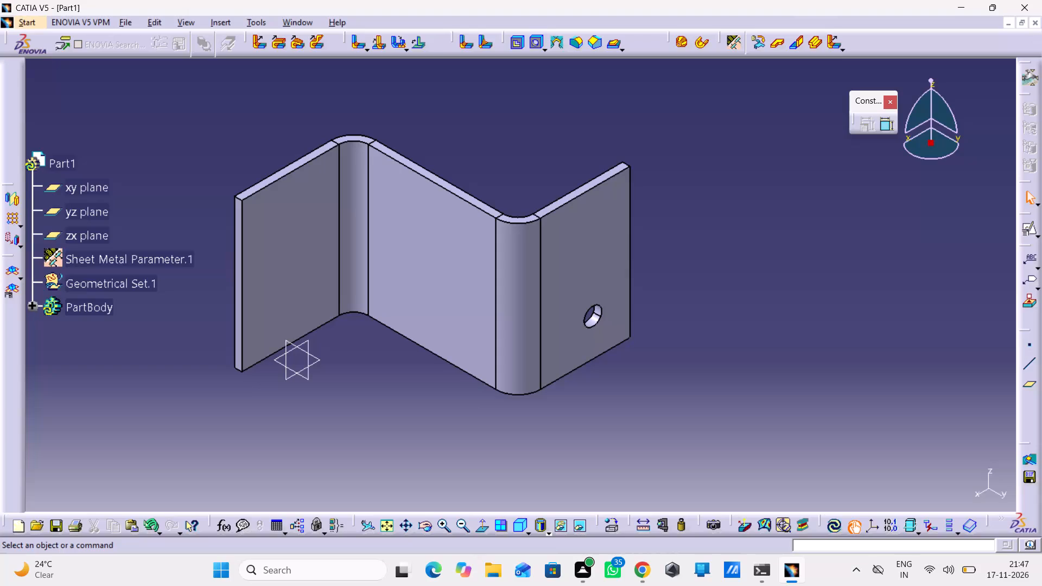
Start a second M14 threaded hole on the same end flange face, away from the existing hole, and open its positioning sketch.
{"action": "middle_click_drag", "start_coordinate": [669, 442], "coordinate": [620, 396]}
{"action": "right_click_drag", "start_coordinate": [669, 442], "coordinate": [620, 396]}
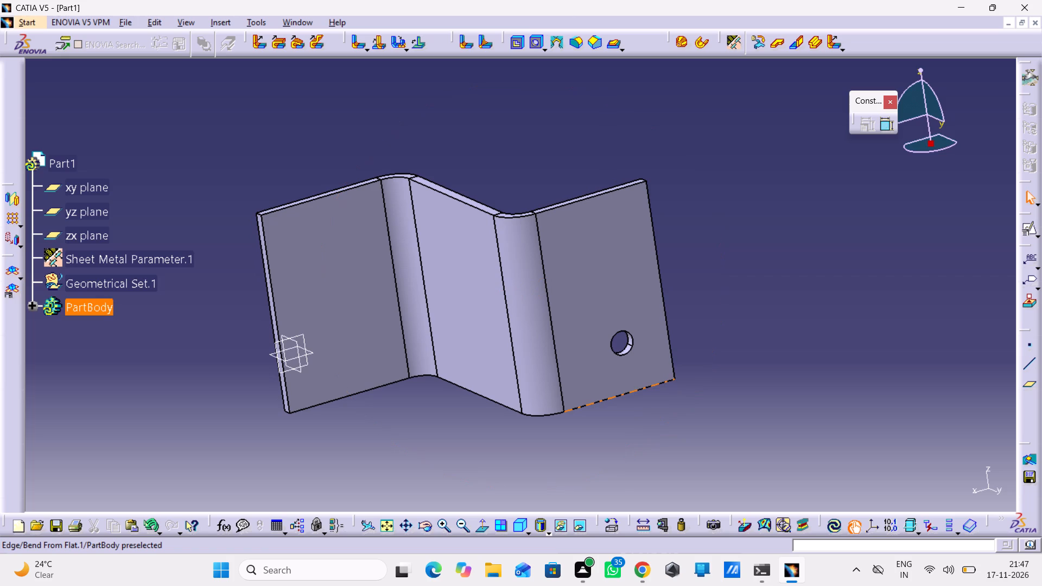
{"action": "left_click", "coordinate": [607, 267]}
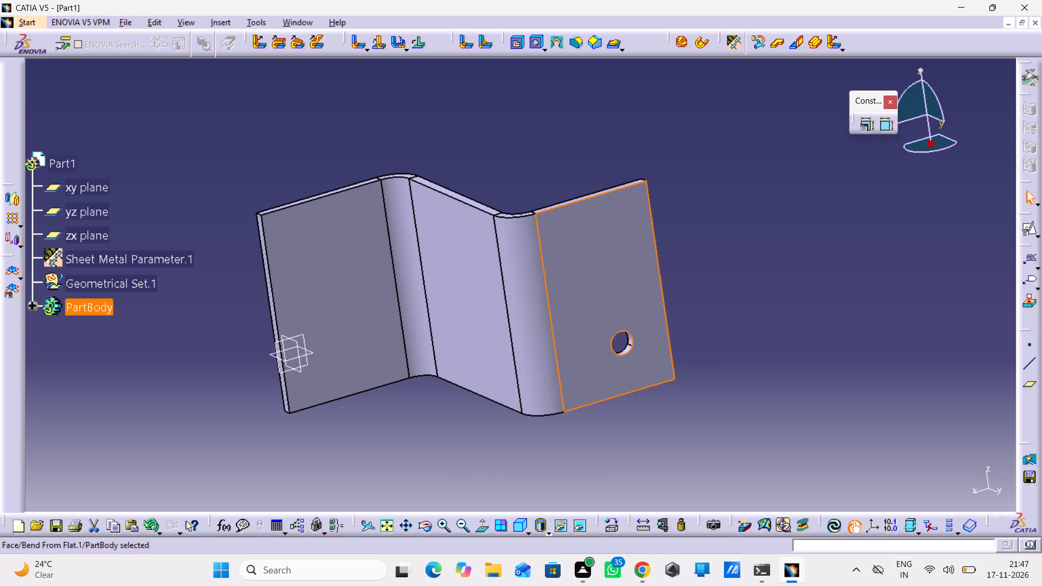
{"action": "left_click", "coordinate": [532, 42]}
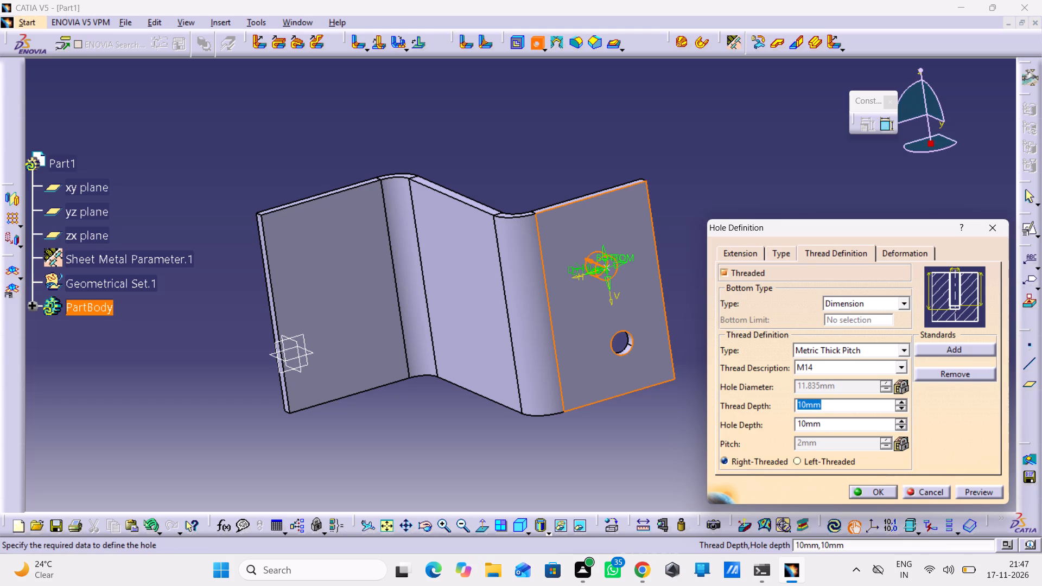
{"action": "left_click", "coordinate": [746, 250]}
{"action": "left_click", "coordinate": [931, 370]}
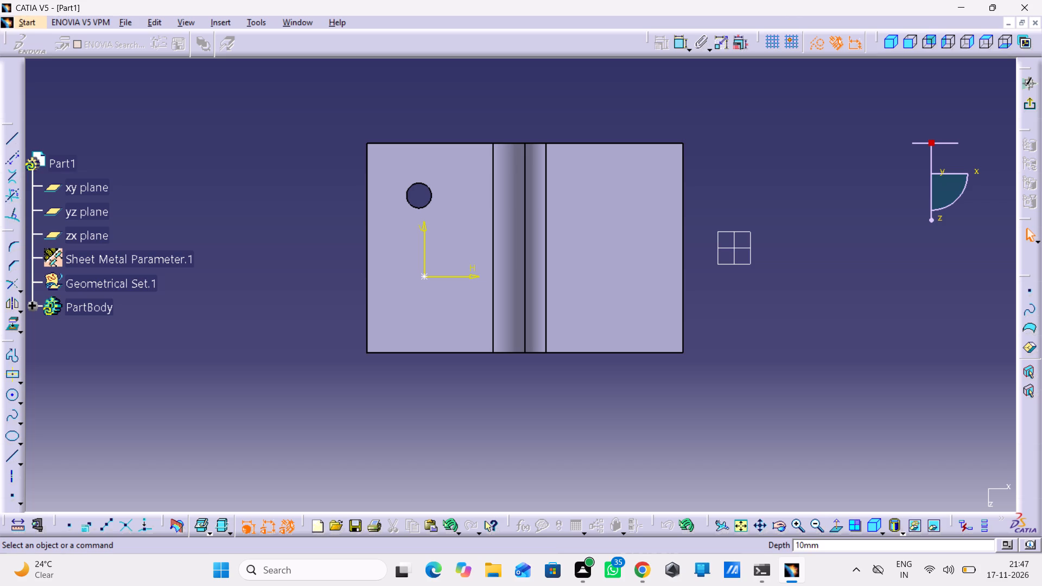
Dimension the new hole centre from the flange's nearest horizontal edge and from its free vertical edge.
{"action": "double_click", "coordinate": [683, 53]}
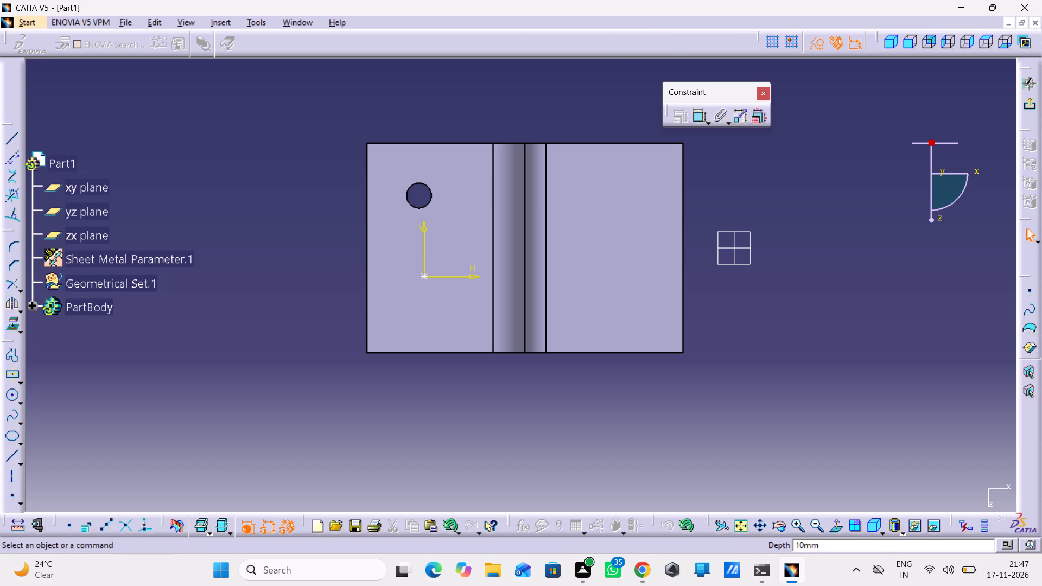
{"action": "left_click_drag", "start_coordinate": [691, 92], "coordinate": [757, 34]}
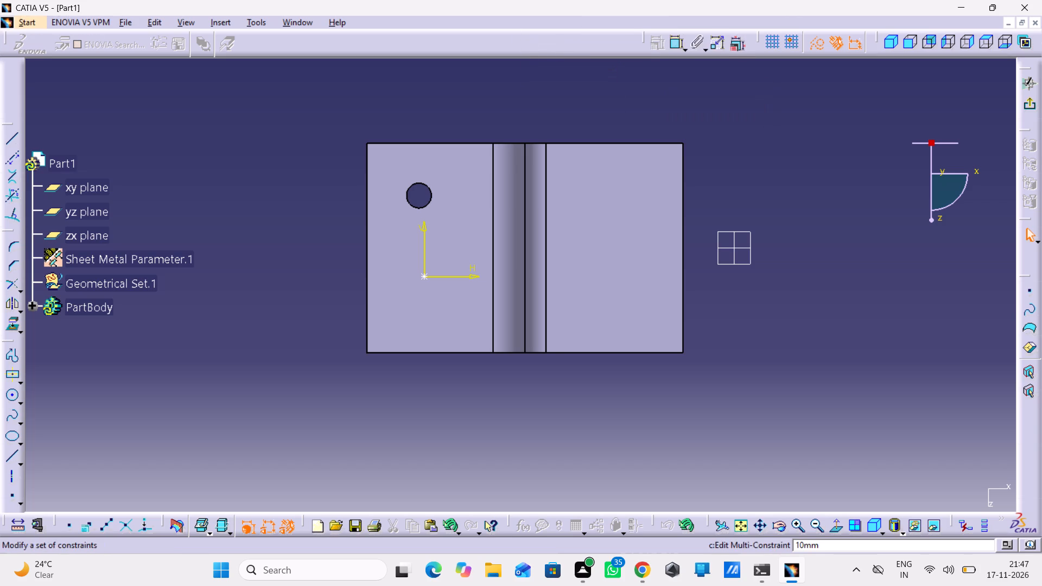
{"action": "double_click", "coordinate": [675, 50]}
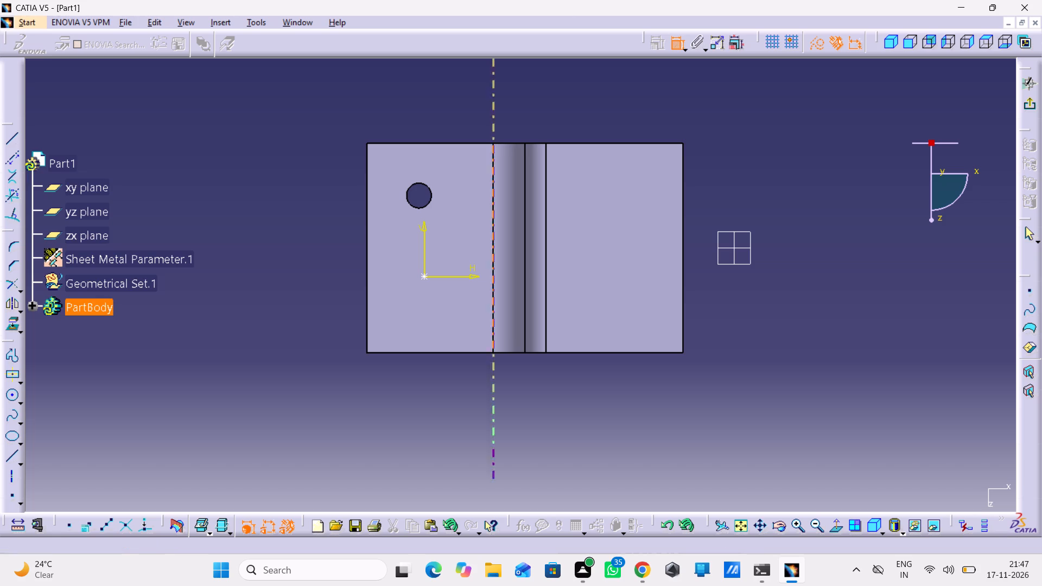
{"action": "left_click", "coordinate": [424, 277]}
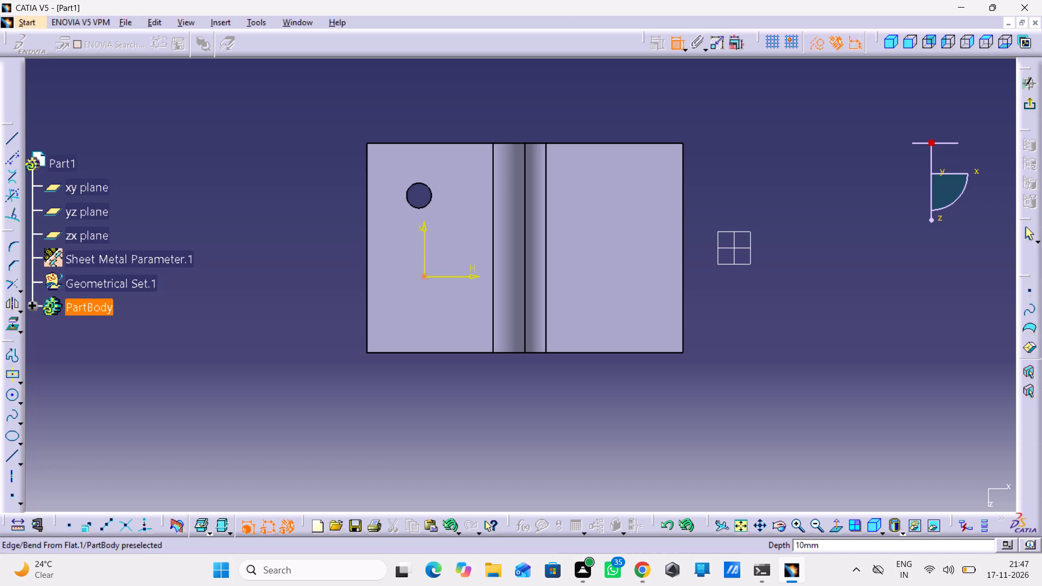
{"action": "left_click", "coordinate": [400, 352]}
{"action": "left_click", "coordinate": [319, 313]}
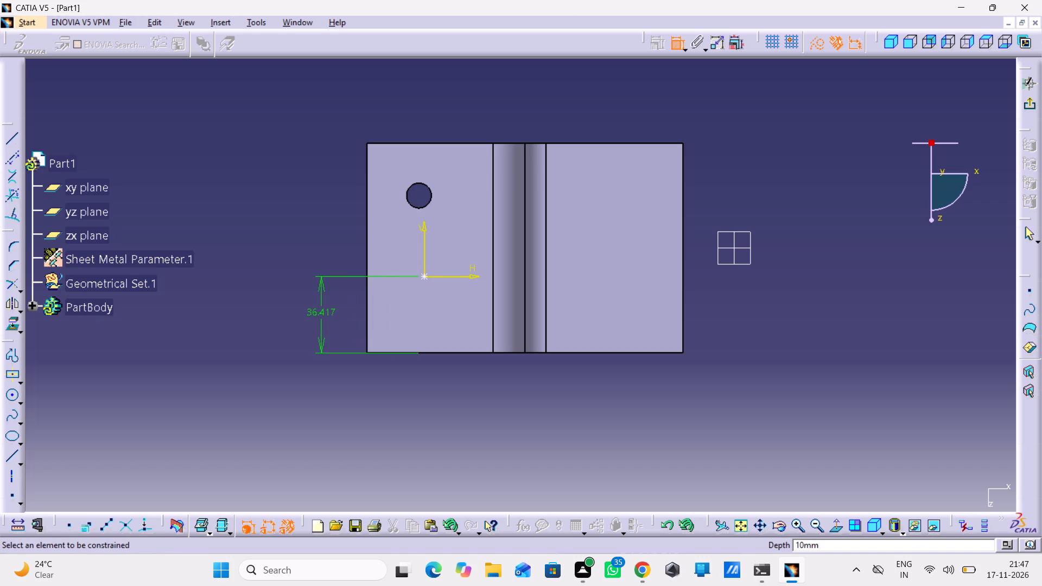
{"action": "left_click", "coordinate": [424, 276]}
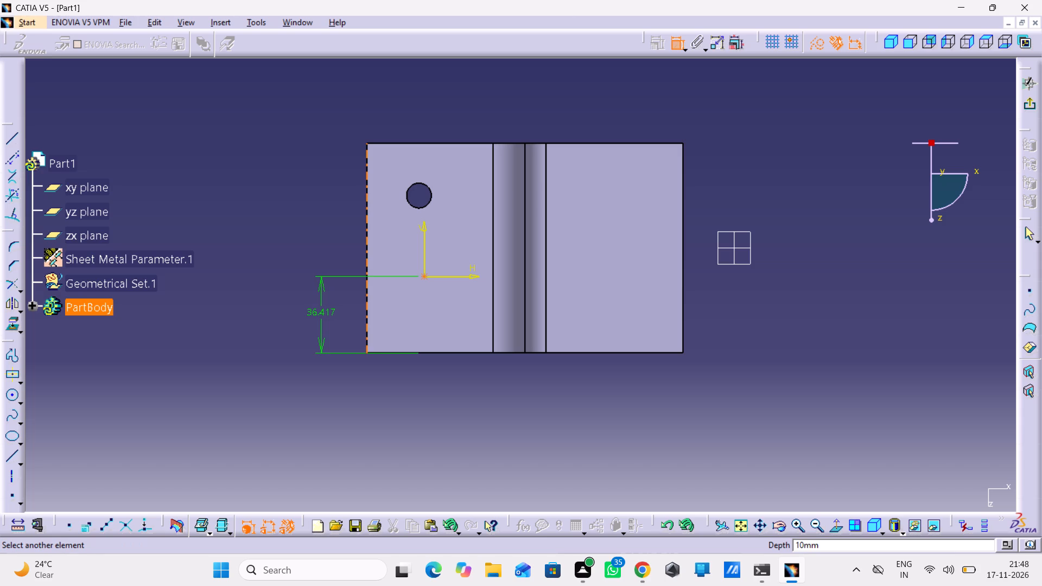
{"action": "left_click", "coordinate": [367, 289]}
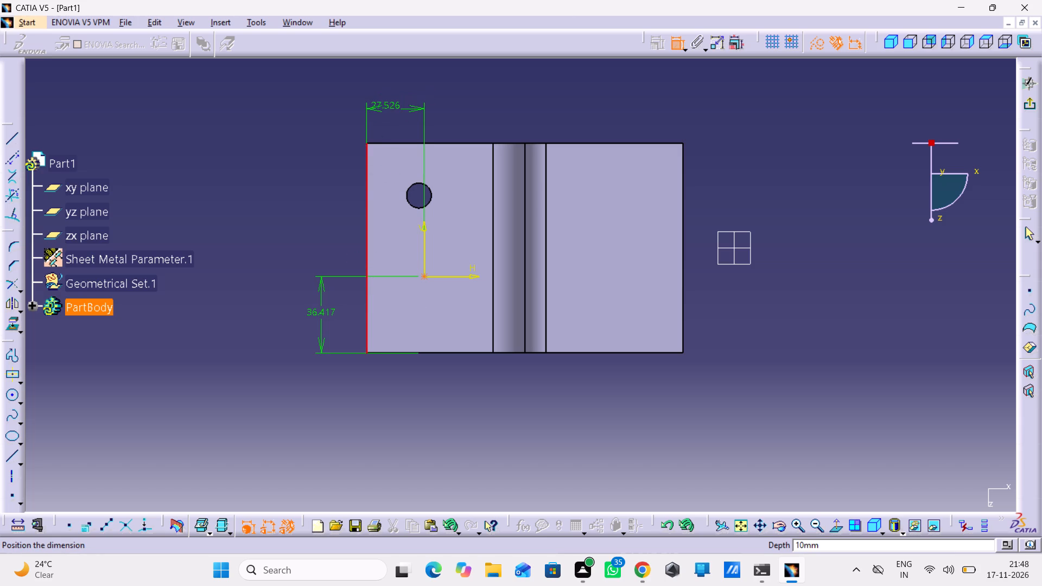
{"action": "left_click", "coordinate": [396, 103]}
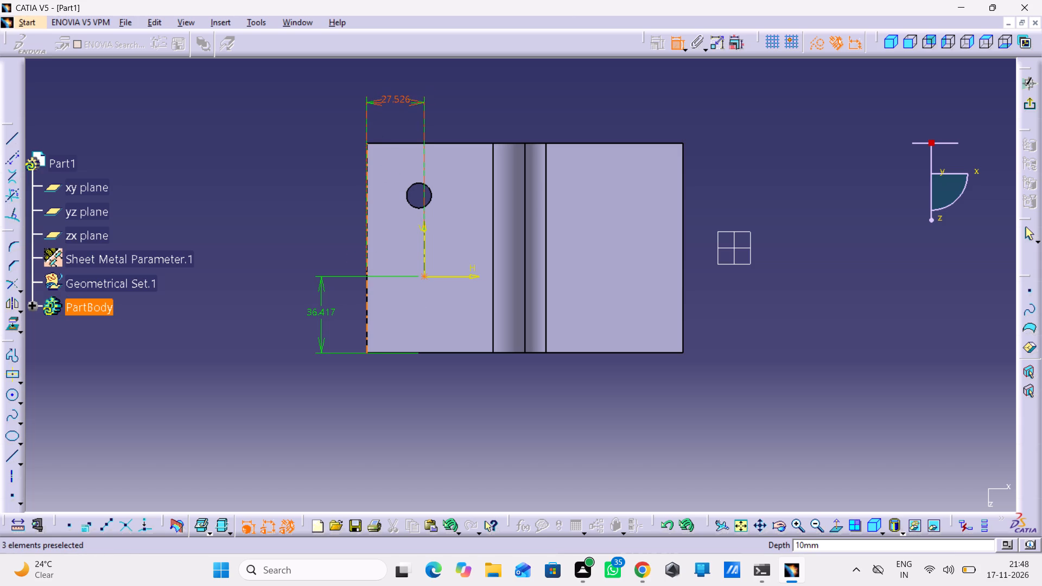
Set the hole centre's distances from the free vertical edge and the horizontal edge to 25 mm each.
{"action": "double_click", "coordinate": [397, 95]}
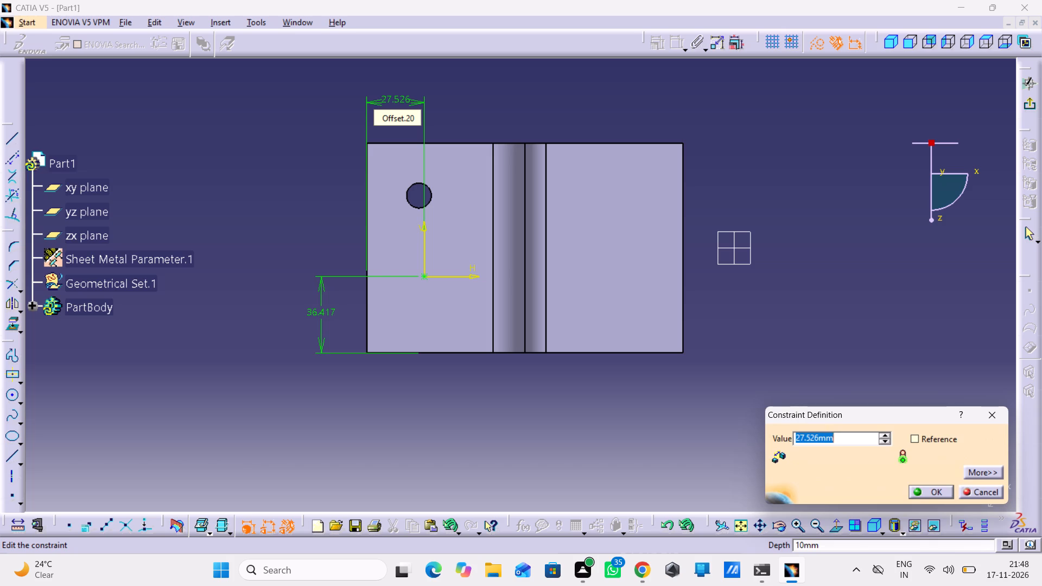
{"action": "type", "text": "25"}
{"action": "key", "text": "Return"}
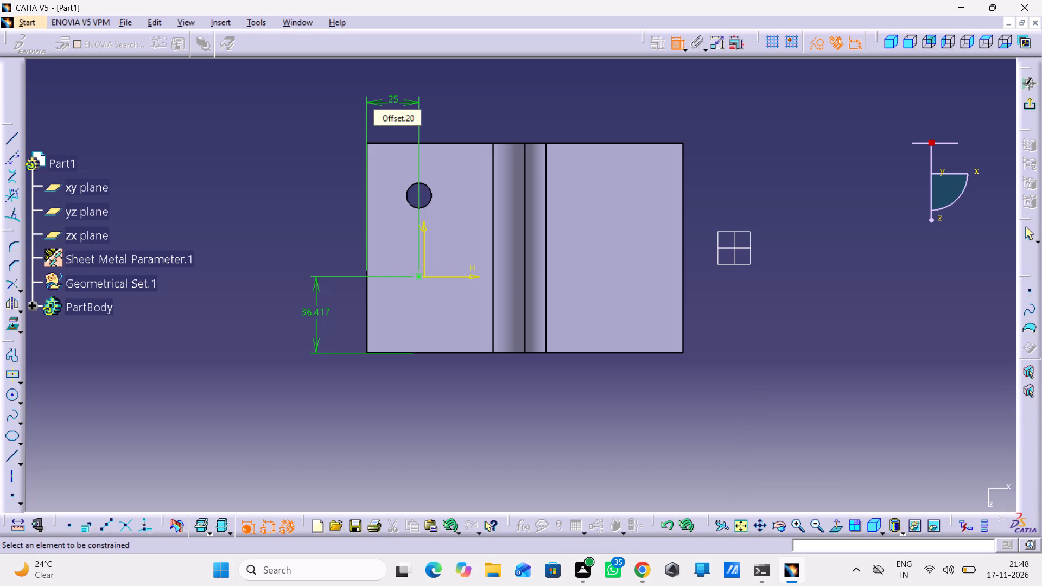
{"action": "left_click", "coordinate": [309, 311]}
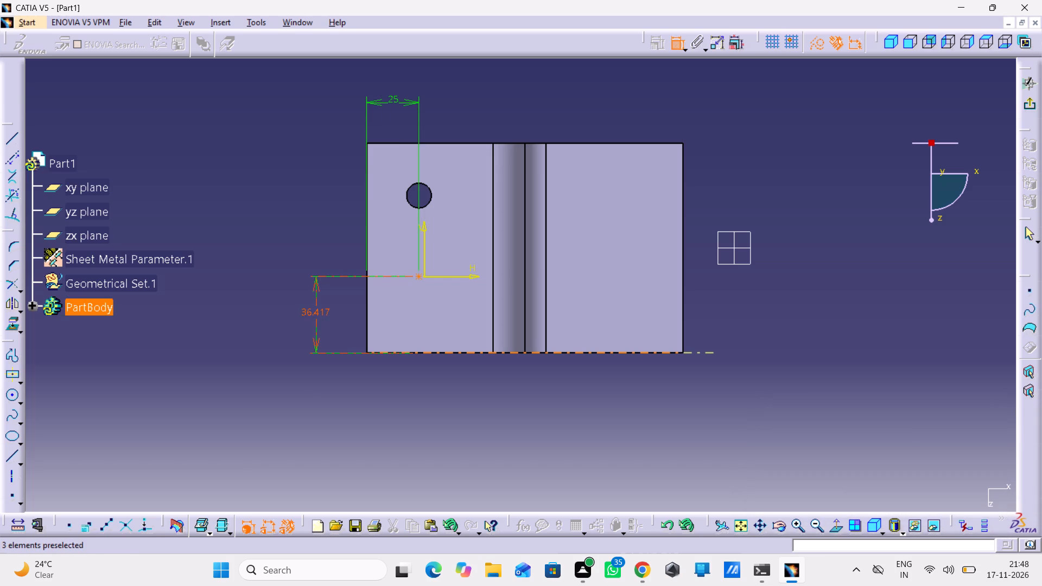
{"action": "left_click", "coordinate": [309, 311]}
{"action": "double_click", "coordinate": [309, 311]}
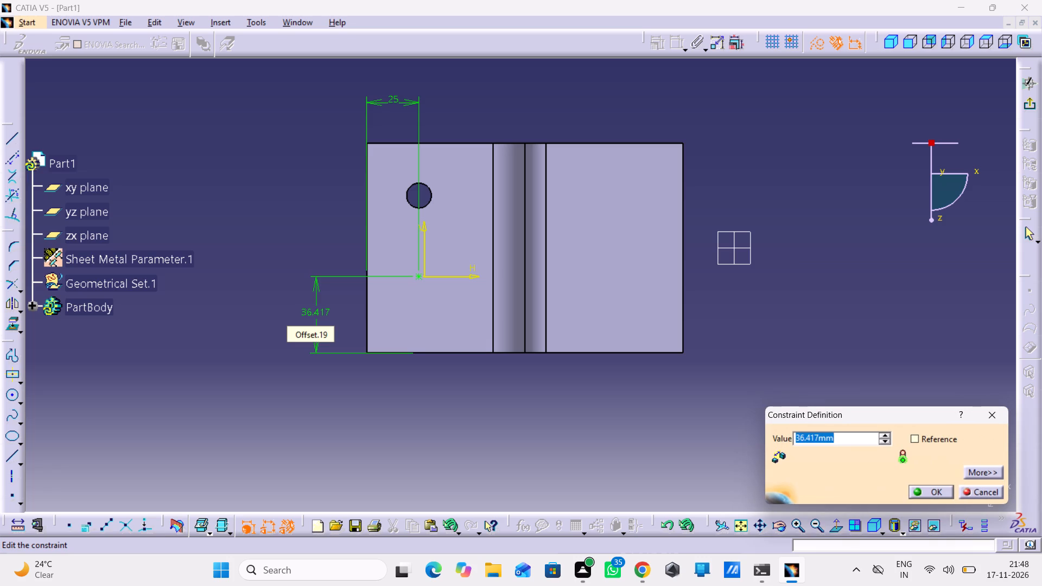
{"action": "type", "text": "25"}
{"action": "key", "text": "Return"}
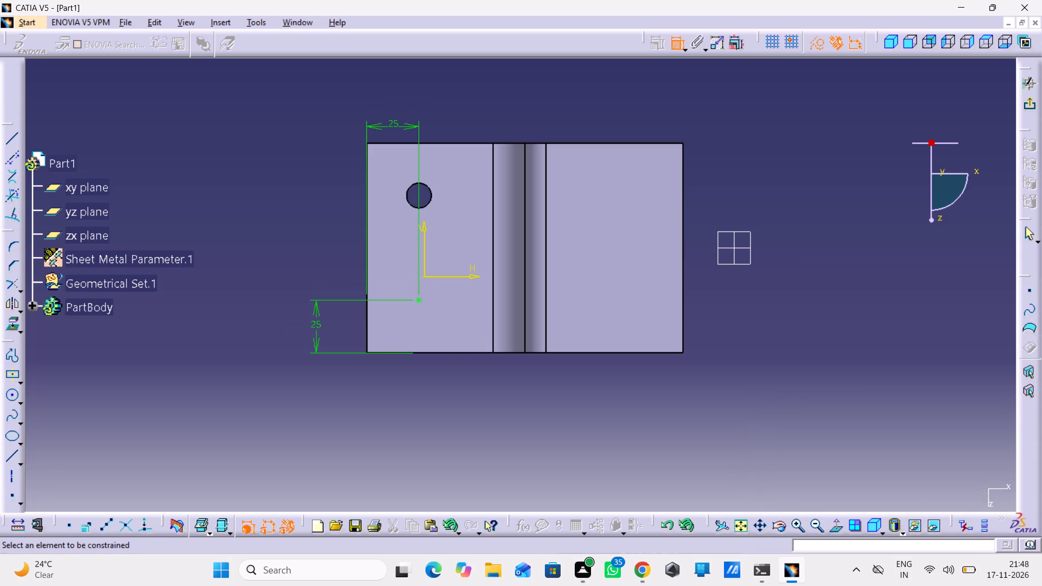
Exit the positioning sketch and create the second threaded hole as a 10 mm deep blind hole.
{"action": "left_click", "coordinate": [1029, 106]}
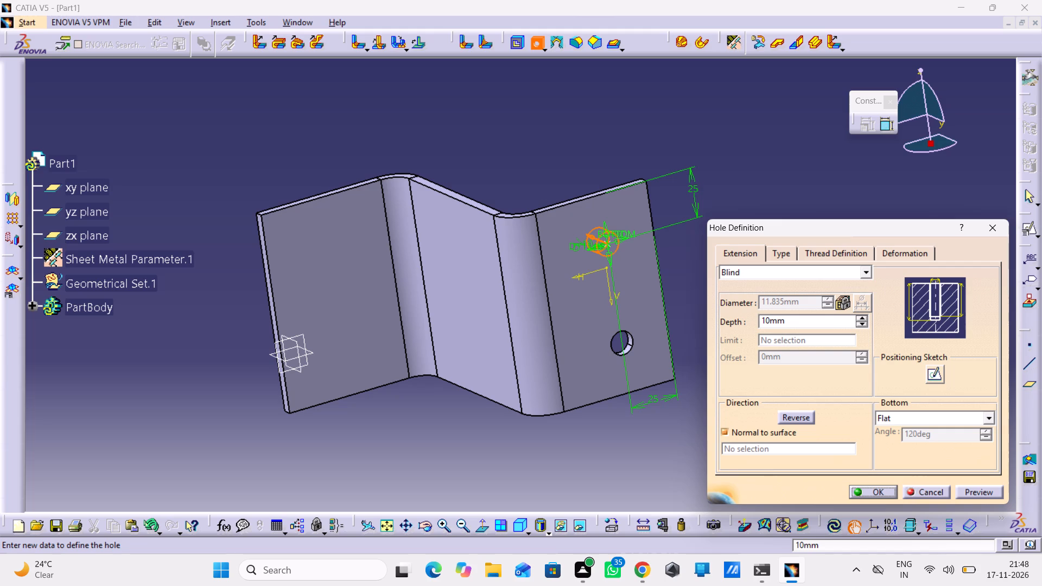
{"action": "left_click", "coordinate": [886, 492]}
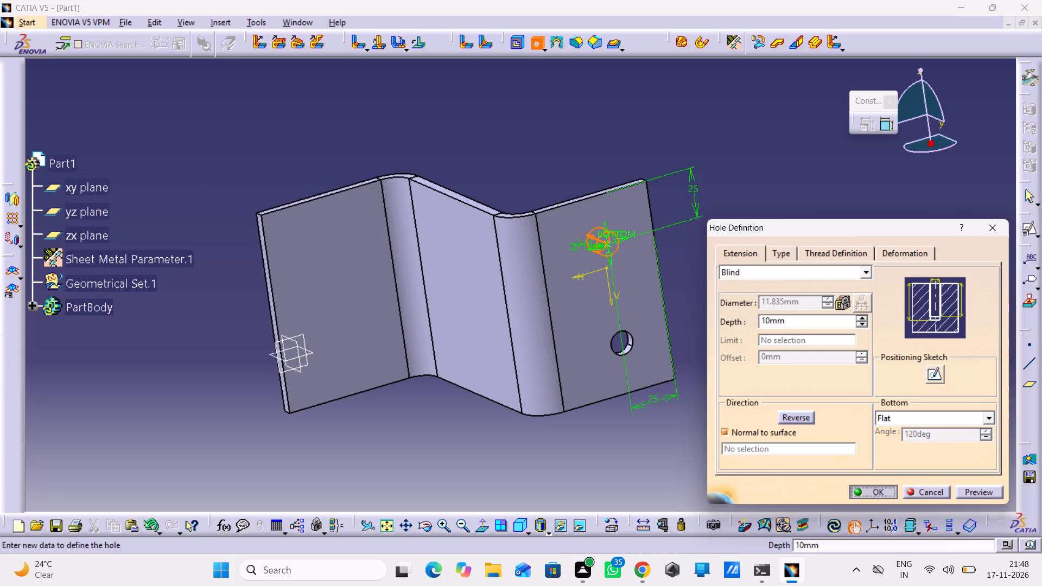
{"action": "left_click", "coordinate": [821, 472]}
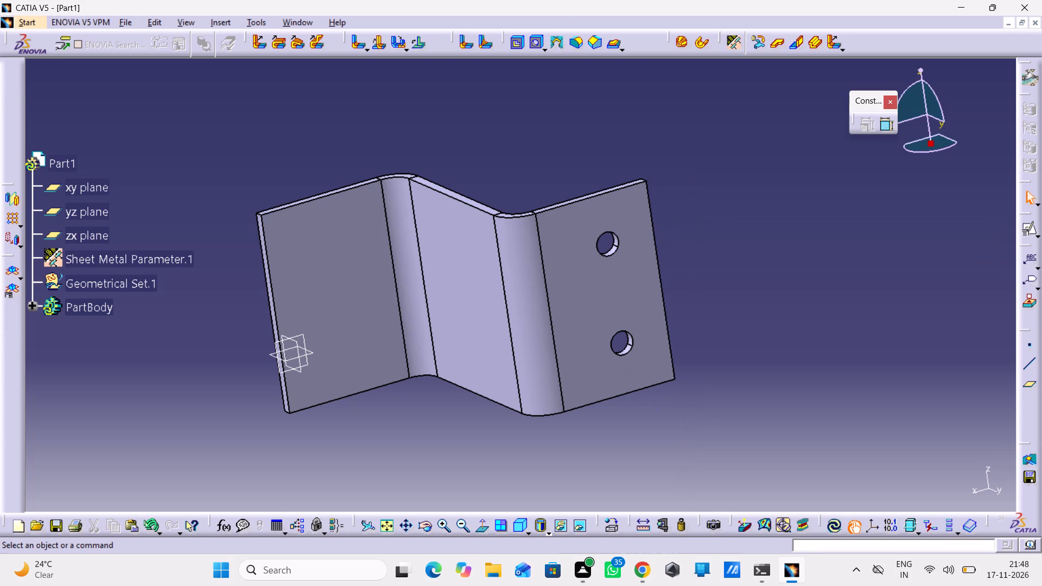
Start an M14 threaded hole on the opposite end flange's outer face and open its positioning sketch.
{"action": "left_click", "coordinate": [285, 269]}
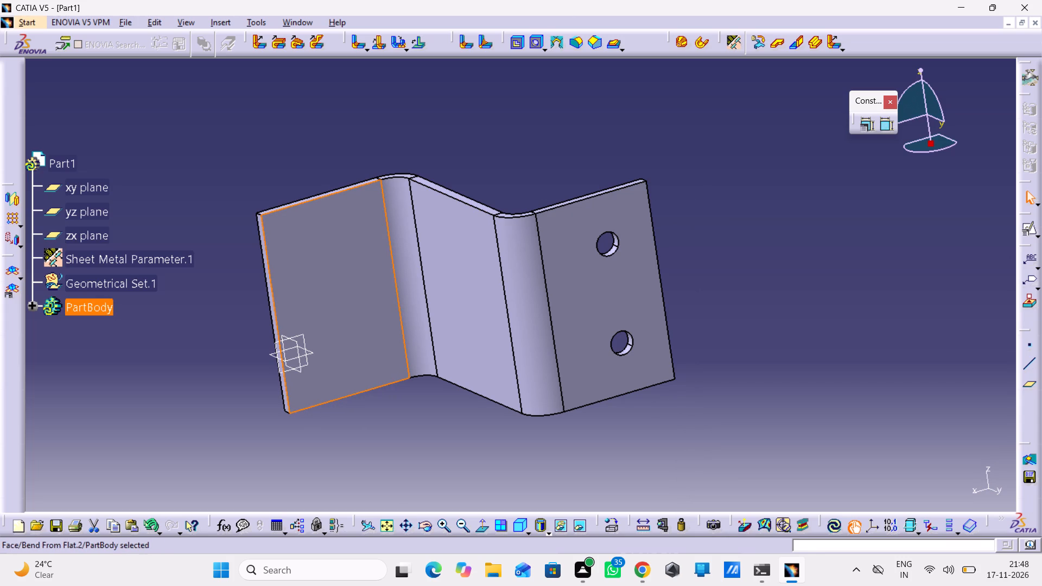
{"action": "left_click", "coordinate": [535, 39]}
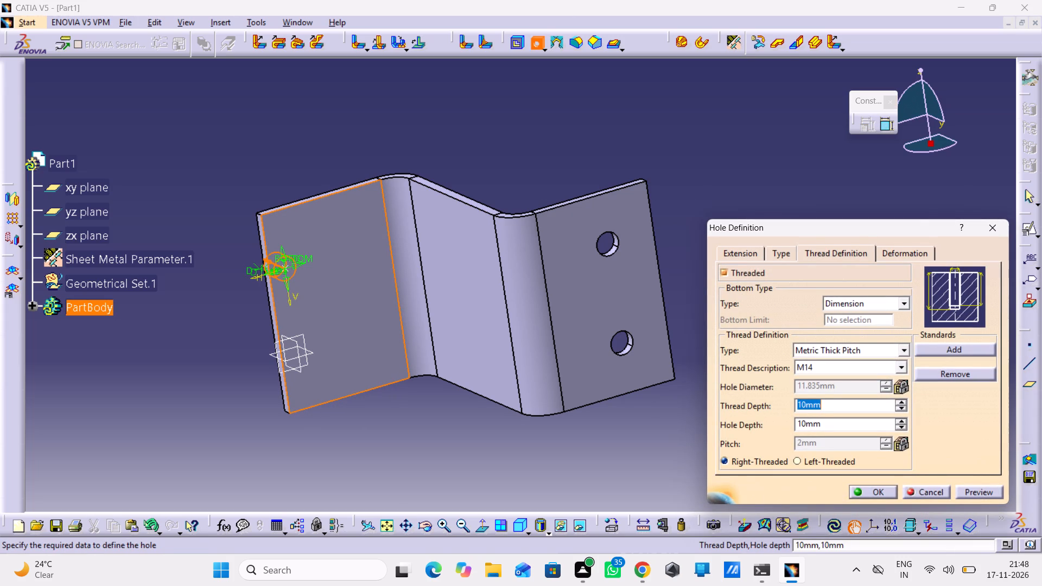
{"action": "left_click", "coordinate": [747, 256]}
{"action": "left_click", "coordinate": [926, 372]}
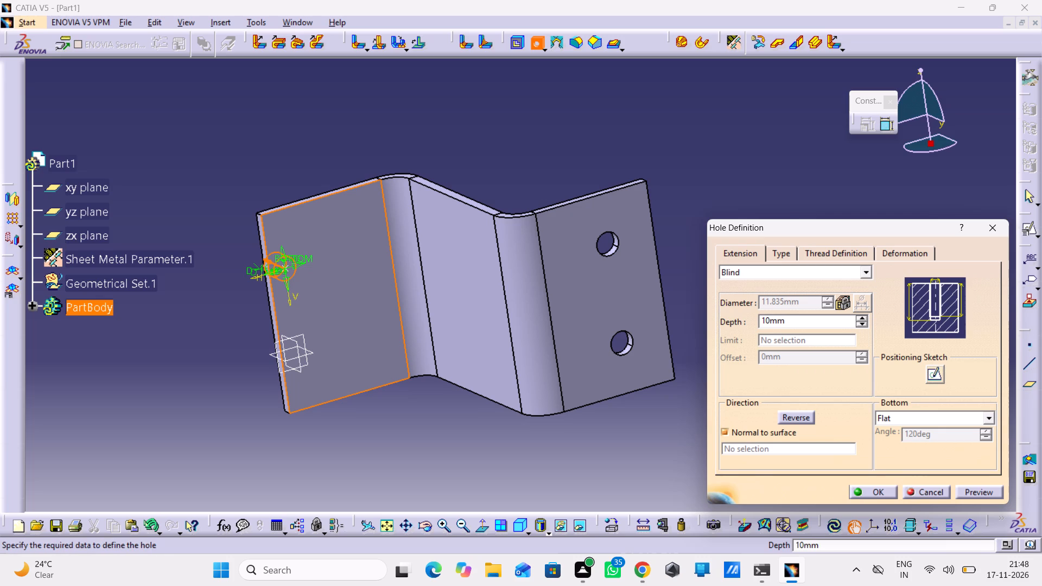
{"action": "left_click", "coordinate": [938, 378]}
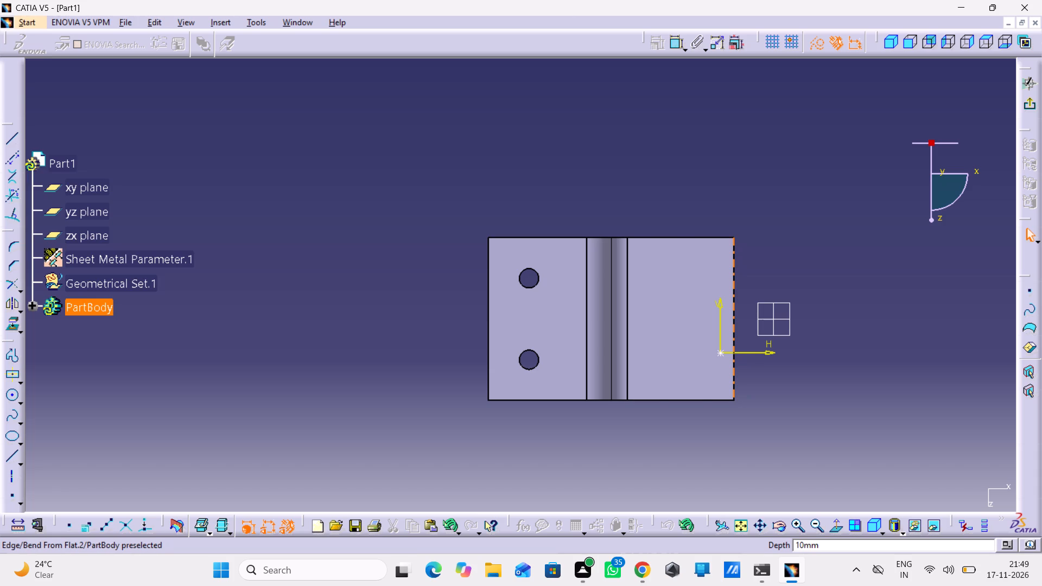
Dimension the hole centre from the opposite flange's nearest horizontal edge and from its free vertical edge.
{"action": "double_click", "coordinate": [679, 42]}
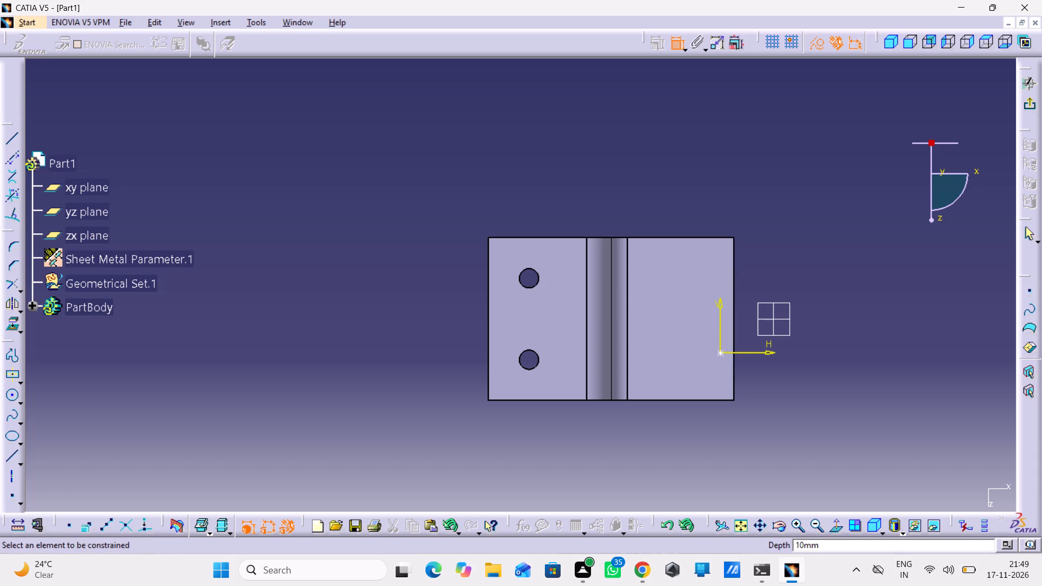
{"action": "left_click", "coordinate": [718, 353]}
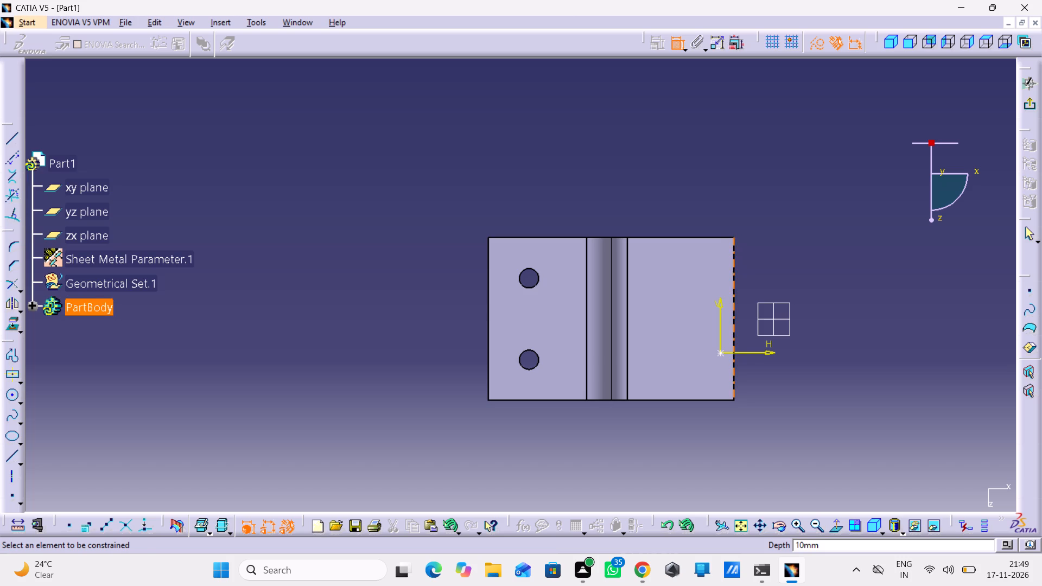
{"action": "left_click", "coordinate": [721, 352]}
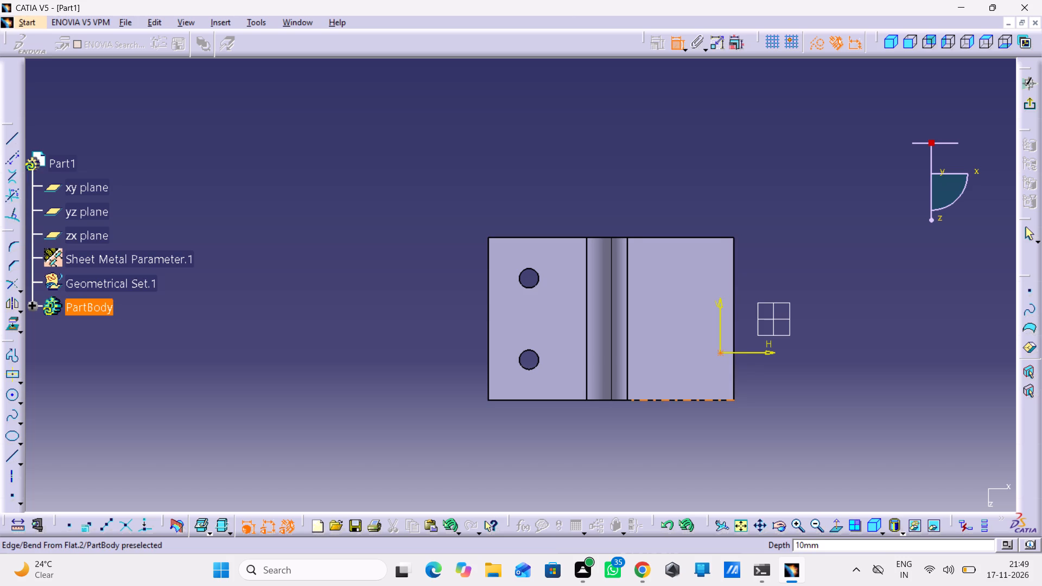
{"action": "left_click_drag", "start_coordinate": [696, 398], "coordinate": [696, 406]}
{"action": "left_click", "coordinate": [798, 420]}
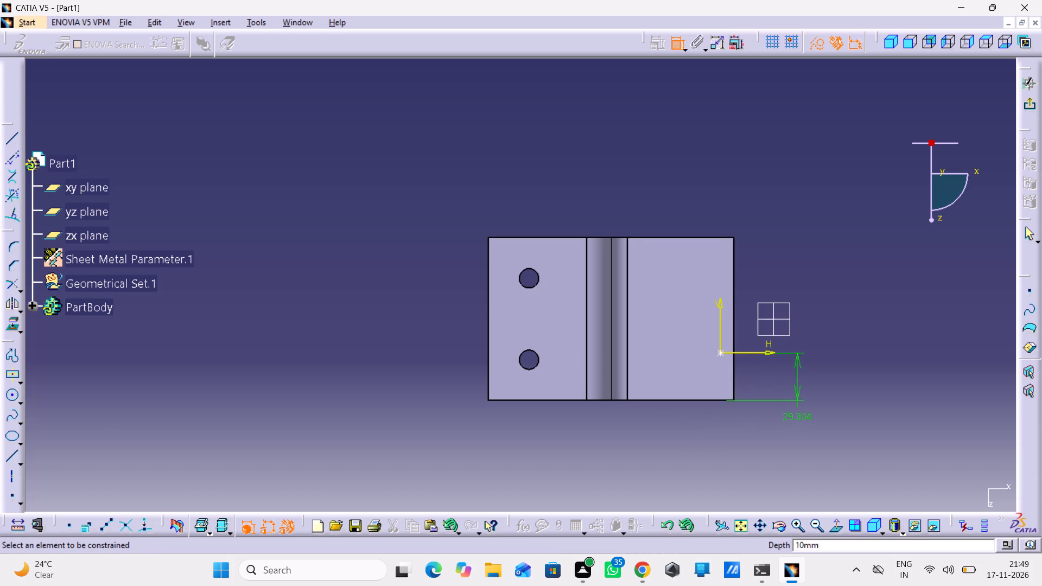
{"action": "left_click", "coordinate": [722, 355]}
{"action": "left_click", "coordinate": [734, 373]}
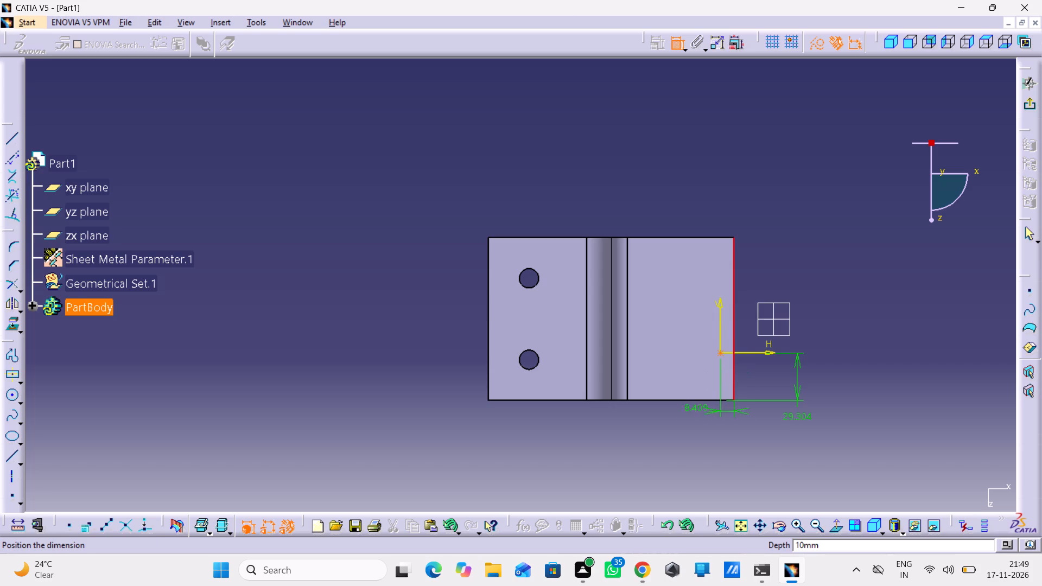
{"action": "left_click", "coordinate": [687, 436]}
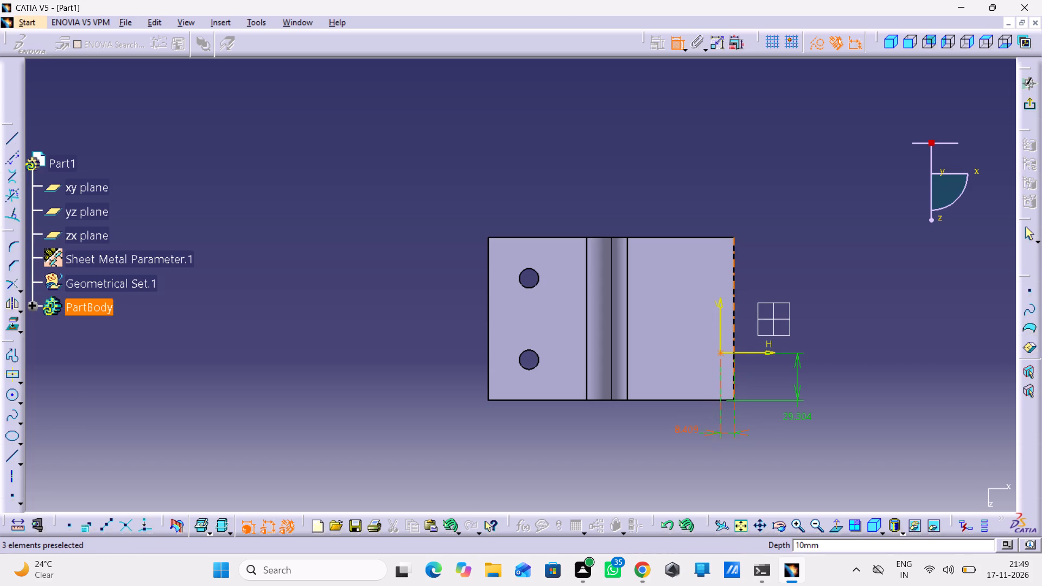
Set the hole centre's distance from the opposite flange's free vertical edge to 25 mm.
{"action": "left_click", "coordinate": [685, 428]}
{"action": "double_click", "coordinate": [685, 428]}
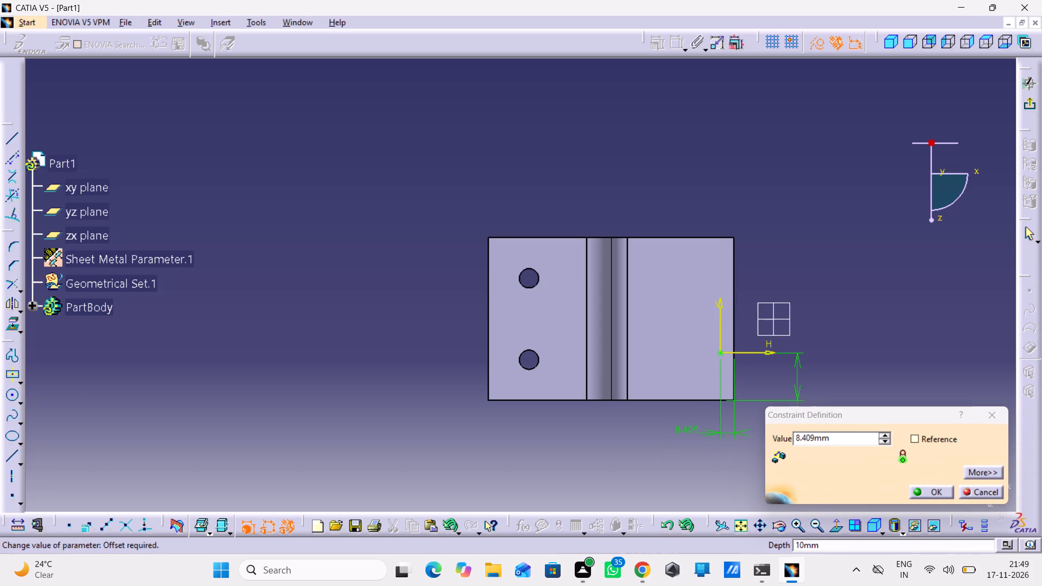
{"action": "left_click_drag", "start_coordinate": [835, 436], "coordinate": [757, 453]}
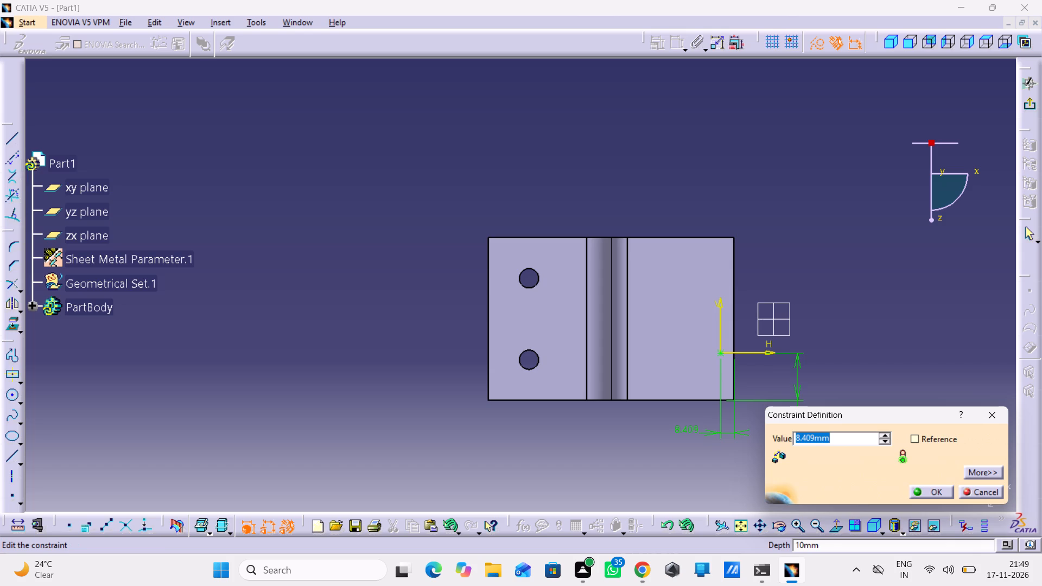
{"action": "type", "text": "25."}
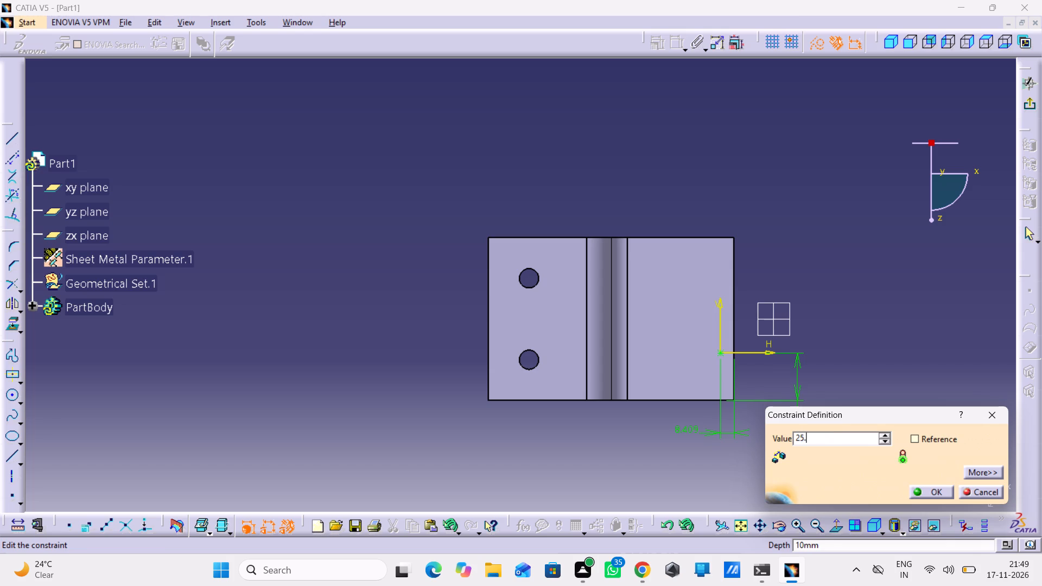
{"action": "scroll", "coordinate": [774, 466], "scroll_direction": "up", "scroll_amount": 1}
{"action": "key", "text": "BackSpace"}
{"action": "key", "text": "Return"}
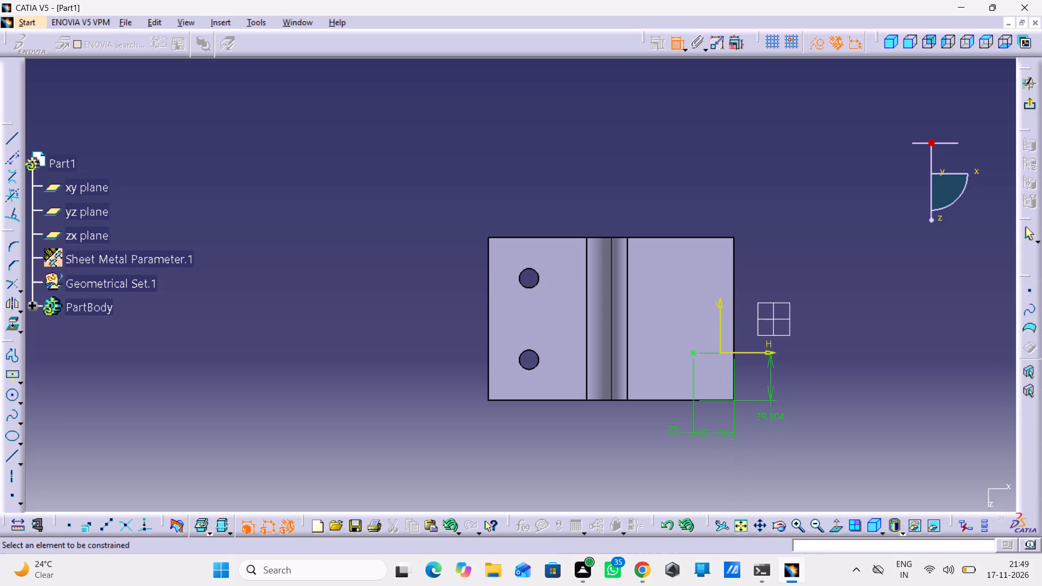
Set the hole centre's distance from the opposite flange's nearest horizontal edge to 25 mm.
{"action": "left_click", "coordinate": [775, 413]}
{"action": "left_click", "coordinate": [775, 413]}
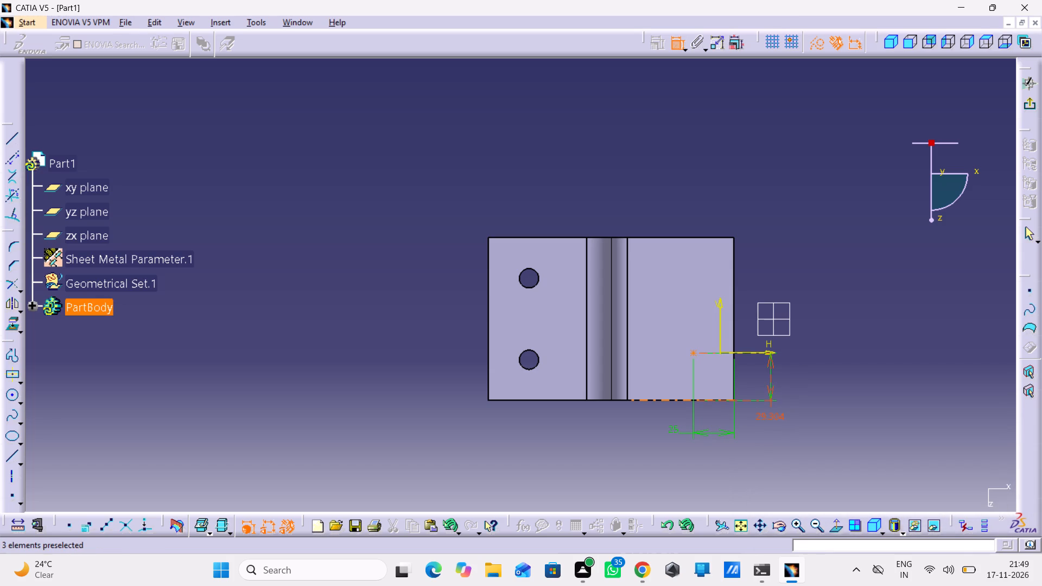
{"action": "double_click", "coordinate": [775, 413]}
{"action": "type", "text": "25"}
{"action": "key", "text": "Return"}
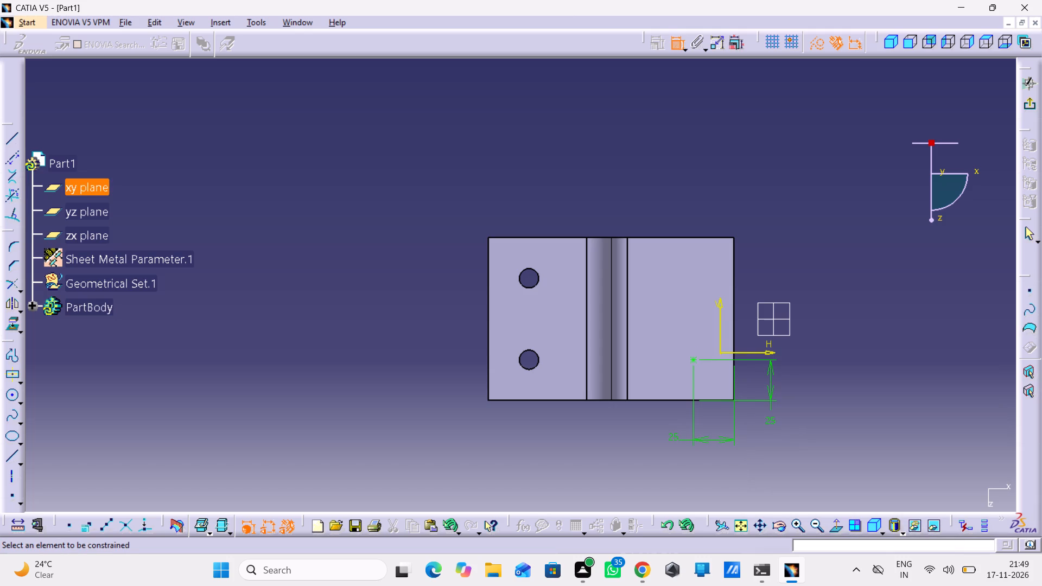
Exit the positioning sketch and create the third hole as a 10 mm deep M14 threaded blind hole.
{"action": "left_click", "coordinate": [1031, 110]}
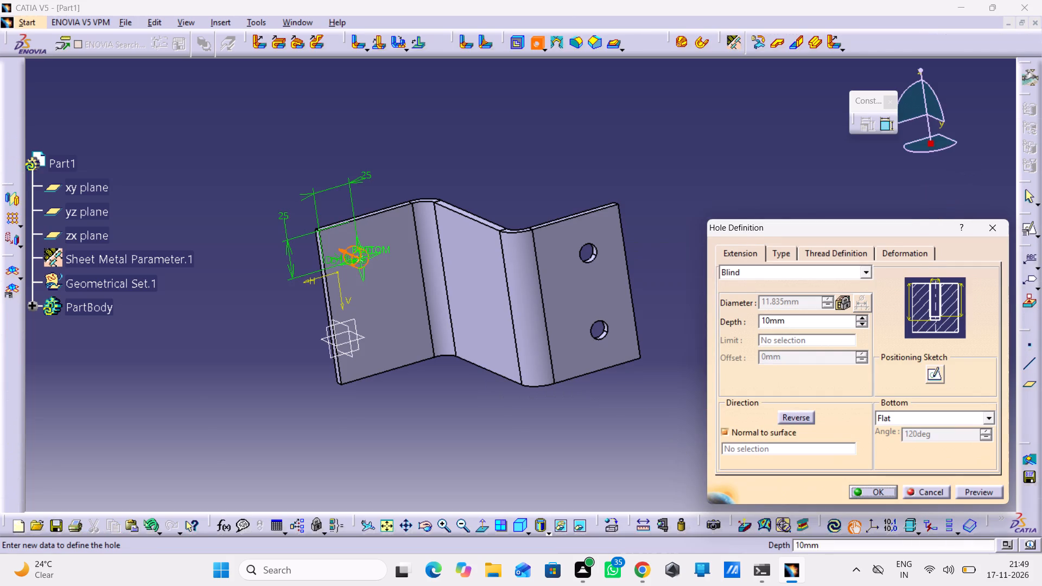
{"action": "left_click", "coordinate": [826, 259]}
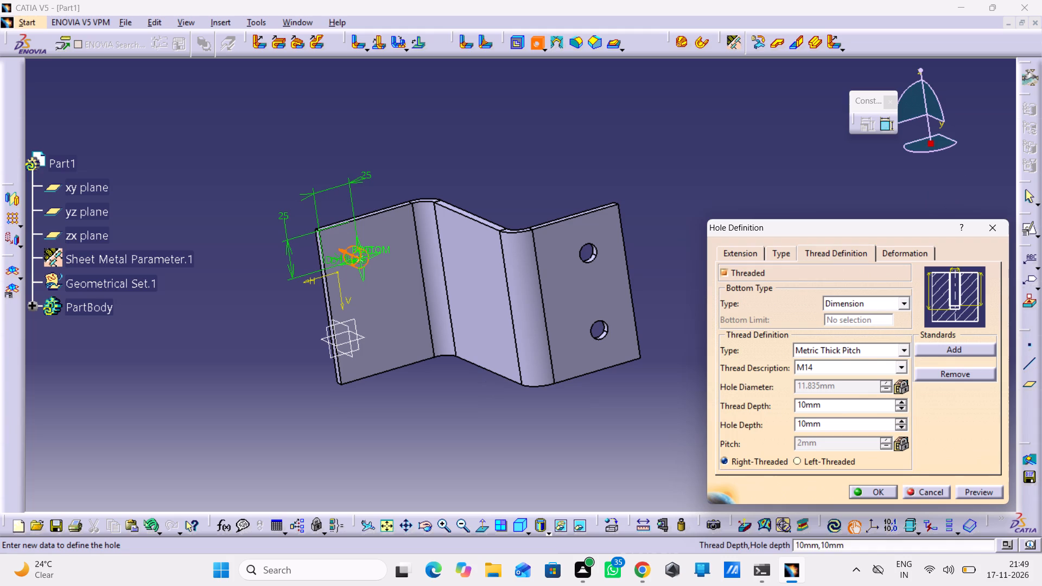
{"action": "left_click", "coordinate": [972, 494]}
{"action": "left_click", "coordinate": [875, 491]}
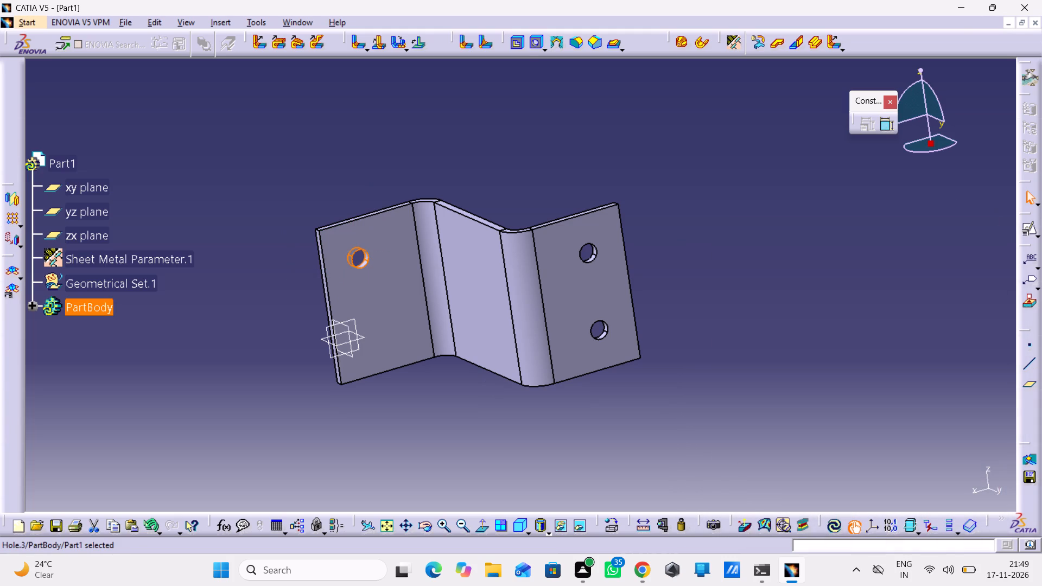
{"action": "left_click", "coordinate": [828, 460]}
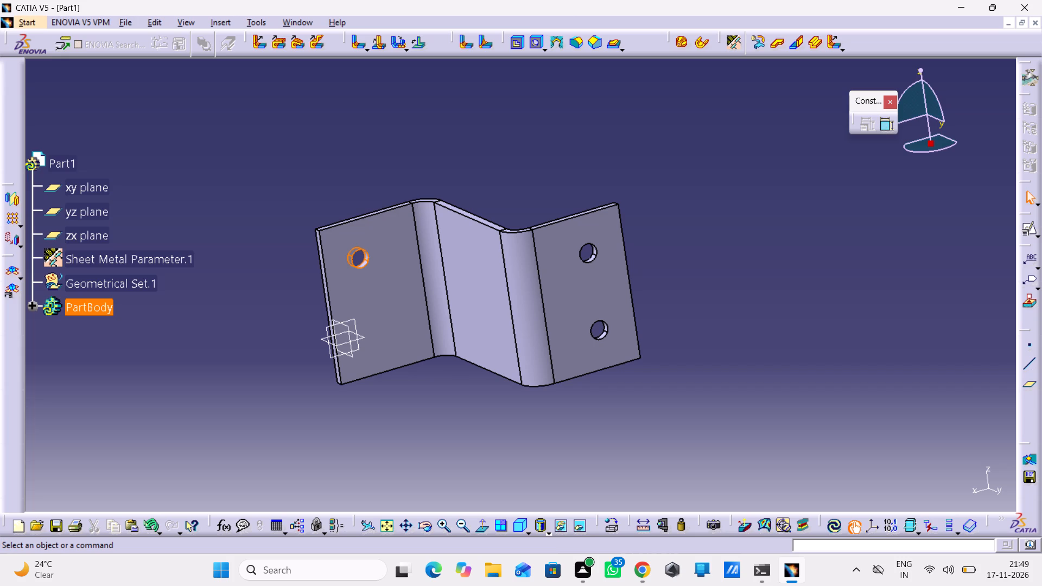
Start another M14 threaded hole near the other free corner of the same flange face and open its positioning sketch.
{"action": "left_click", "coordinate": [396, 341]}
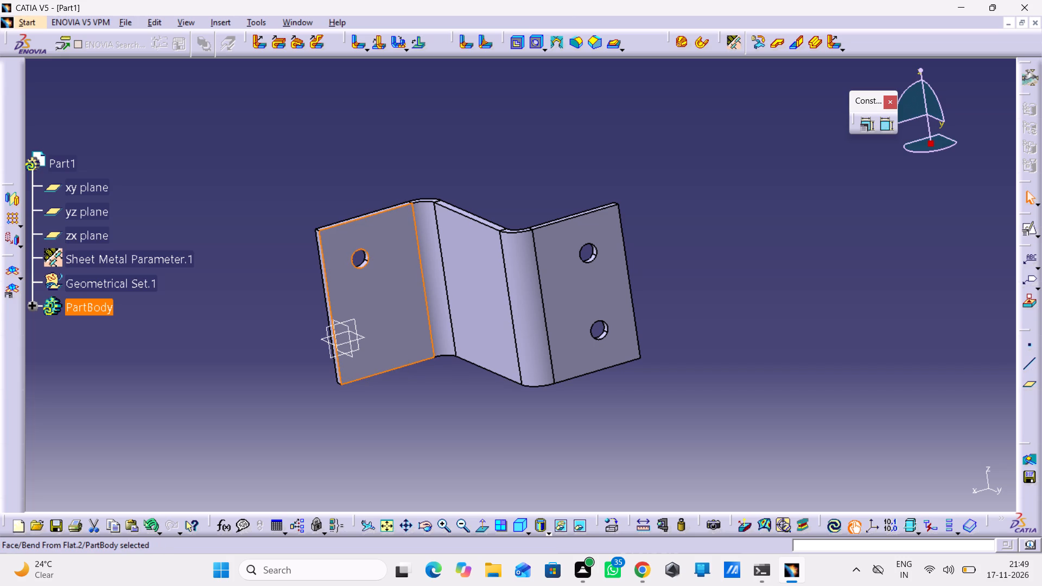
{"action": "left_click", "coordinate": [535, 40]}
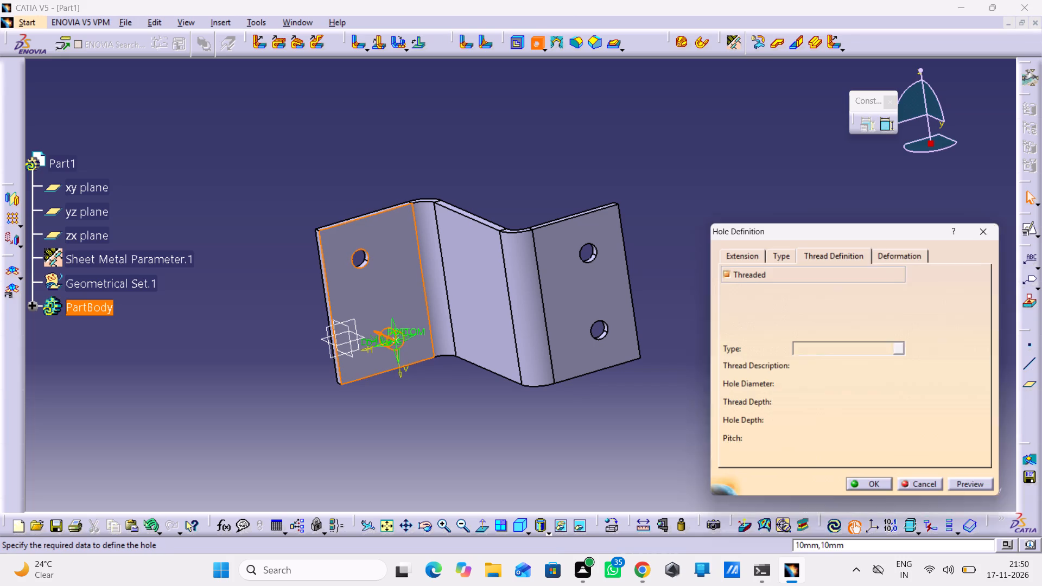
{"action": "left_click", "coordinate": [739, 253]}
{"action": "left_click", "coordinate": [934, 366]}
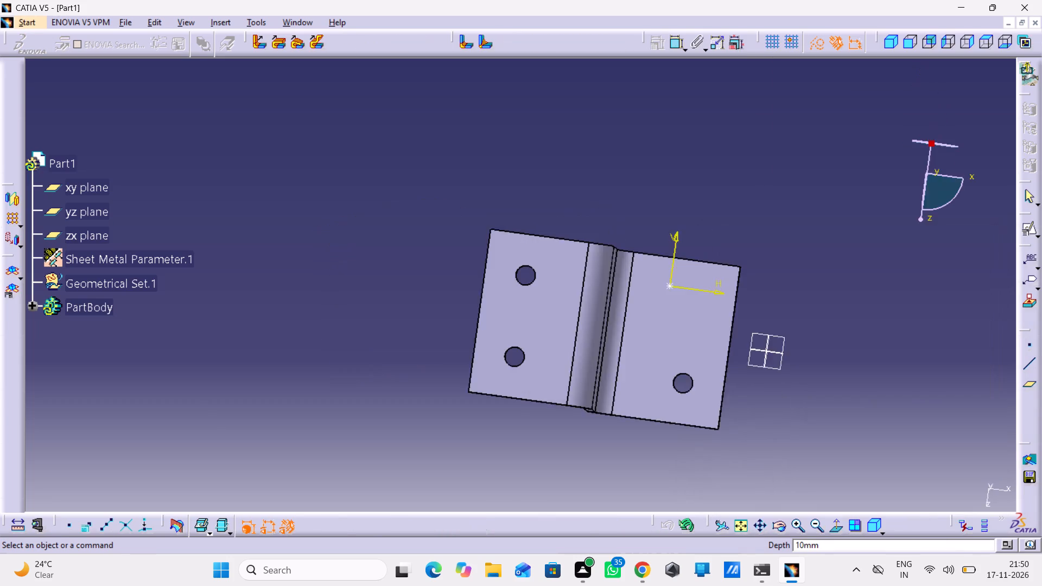
Dimension the fourth hole's centre from the flange's nearest horizontal edge.
{"action": "double_click", "coordinate": [679, 42]}
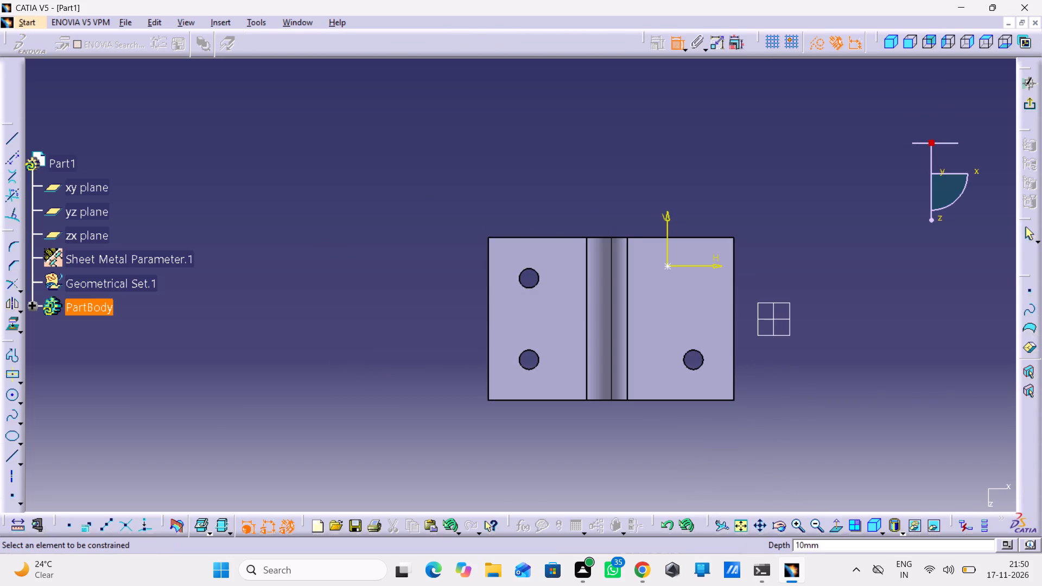
{"action": "left_click", "coordinate": [668, 269]}
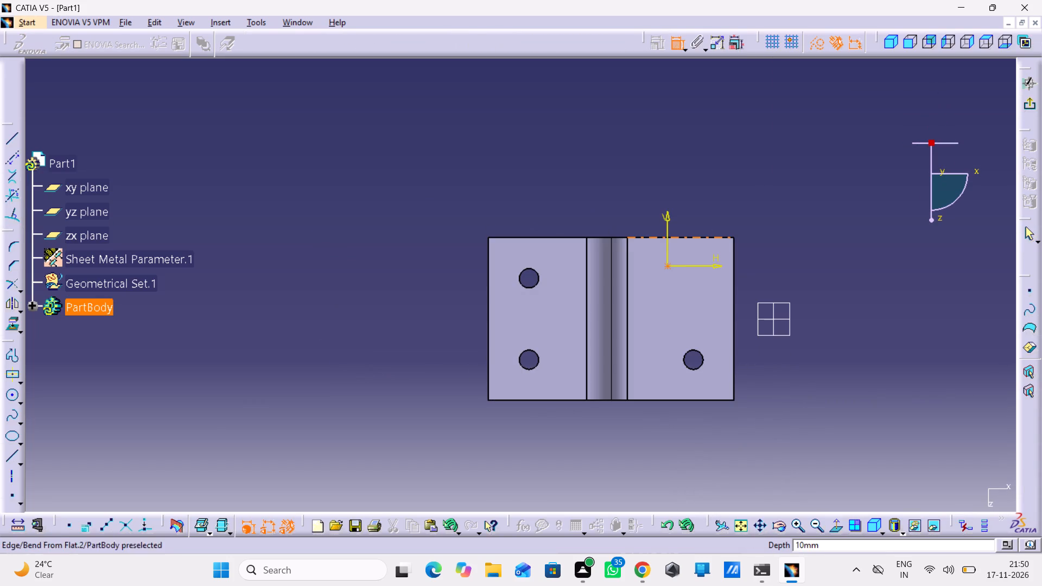
{"action": "left_click", "coordinate": [698, 235]}
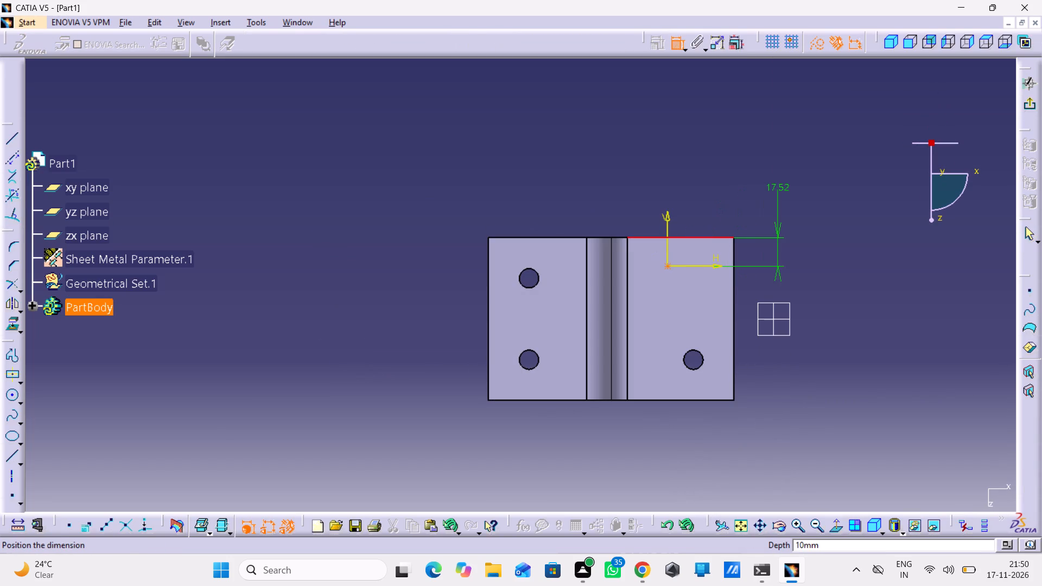
{"action": "left_click", "coordinate": [786, 195]}
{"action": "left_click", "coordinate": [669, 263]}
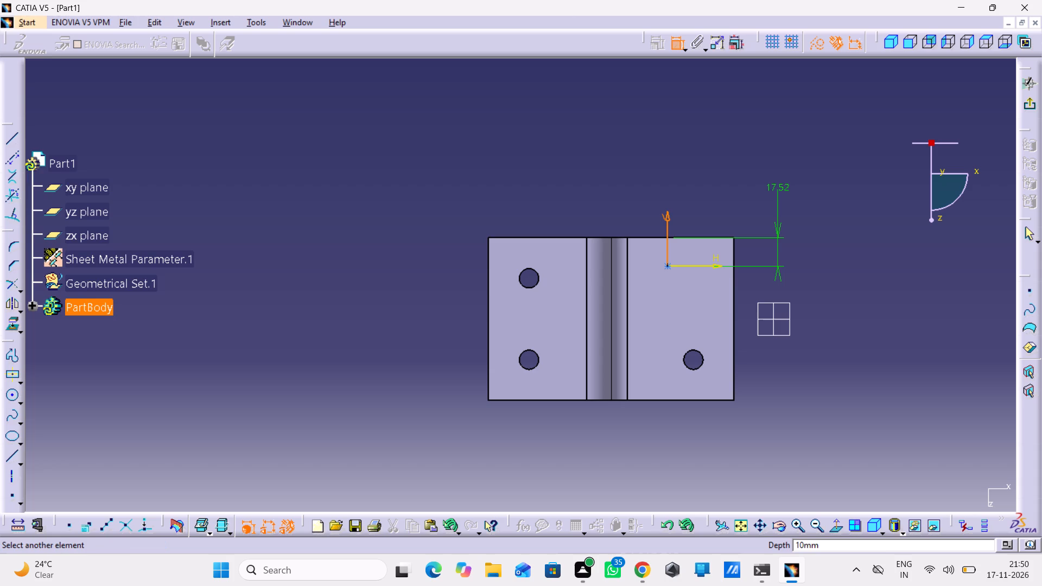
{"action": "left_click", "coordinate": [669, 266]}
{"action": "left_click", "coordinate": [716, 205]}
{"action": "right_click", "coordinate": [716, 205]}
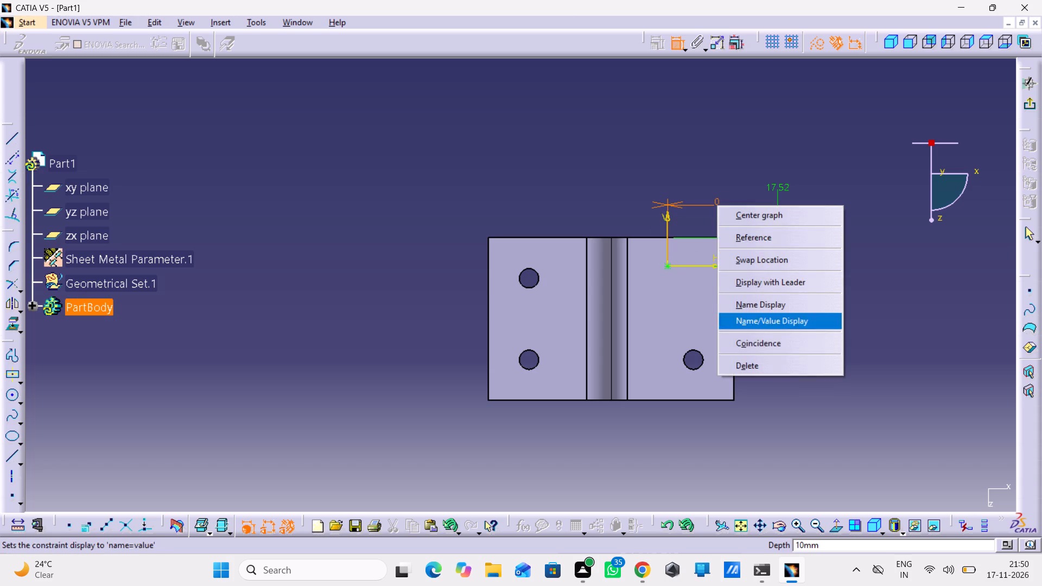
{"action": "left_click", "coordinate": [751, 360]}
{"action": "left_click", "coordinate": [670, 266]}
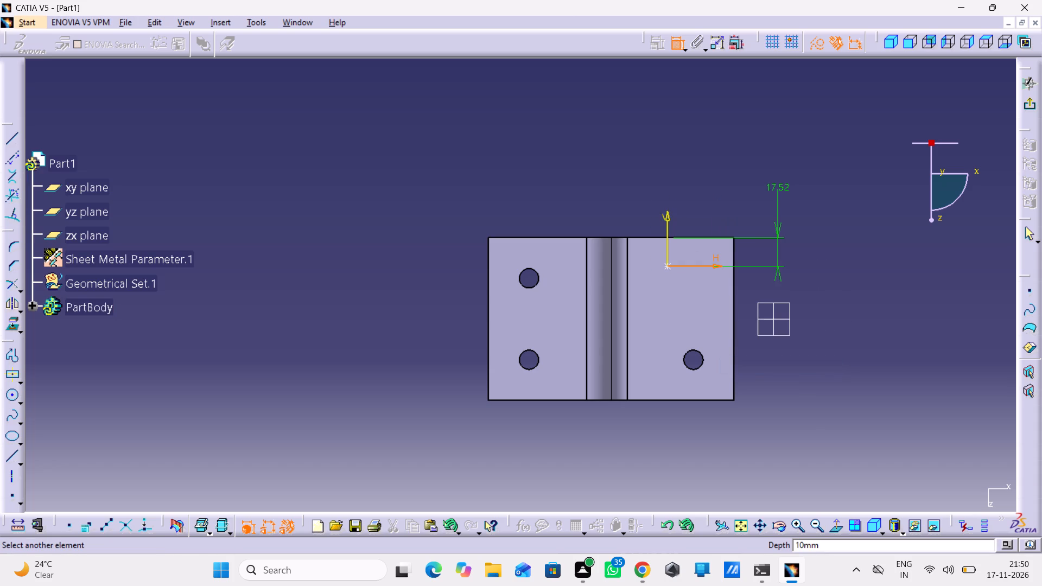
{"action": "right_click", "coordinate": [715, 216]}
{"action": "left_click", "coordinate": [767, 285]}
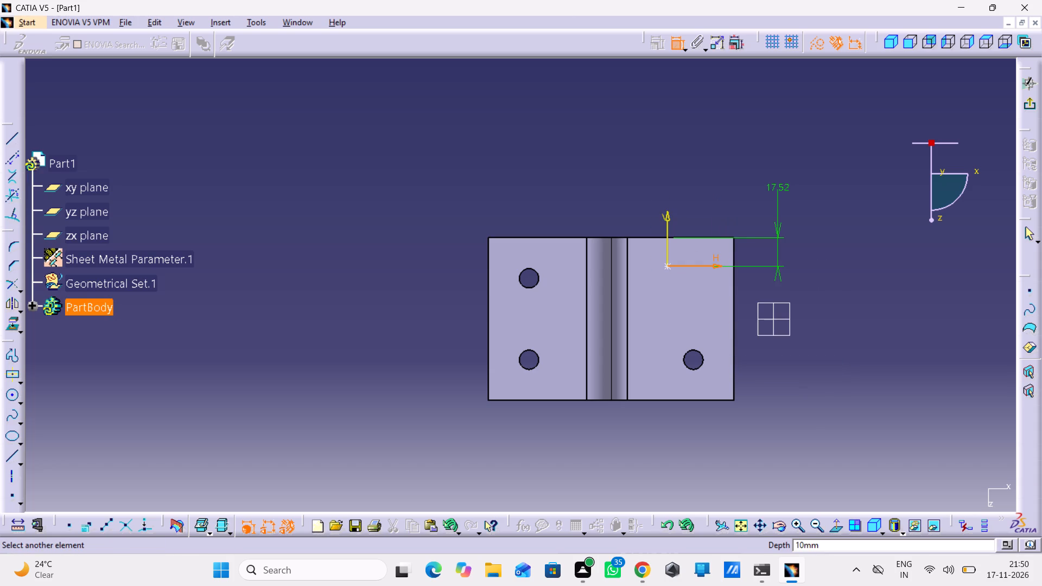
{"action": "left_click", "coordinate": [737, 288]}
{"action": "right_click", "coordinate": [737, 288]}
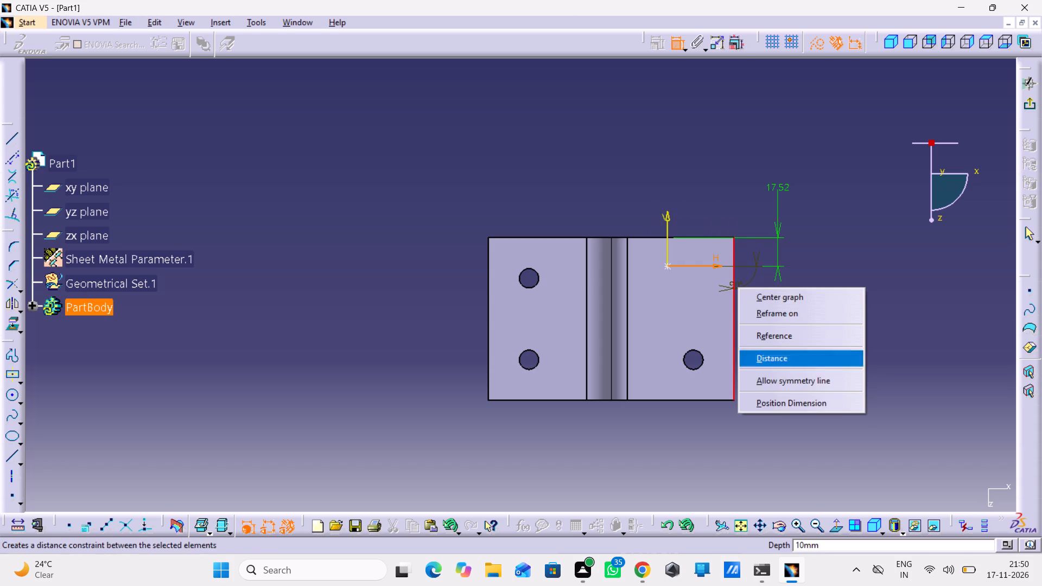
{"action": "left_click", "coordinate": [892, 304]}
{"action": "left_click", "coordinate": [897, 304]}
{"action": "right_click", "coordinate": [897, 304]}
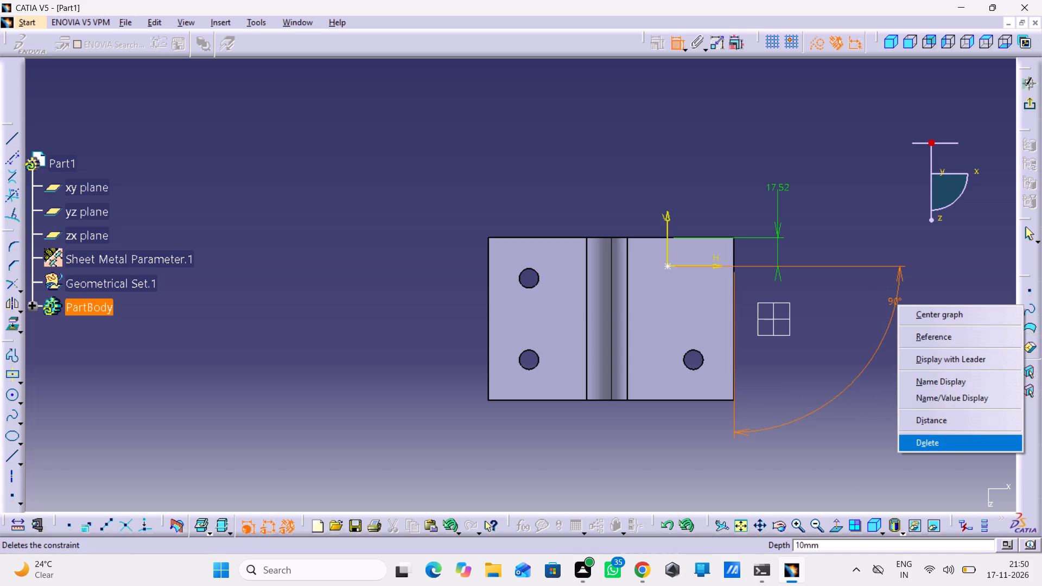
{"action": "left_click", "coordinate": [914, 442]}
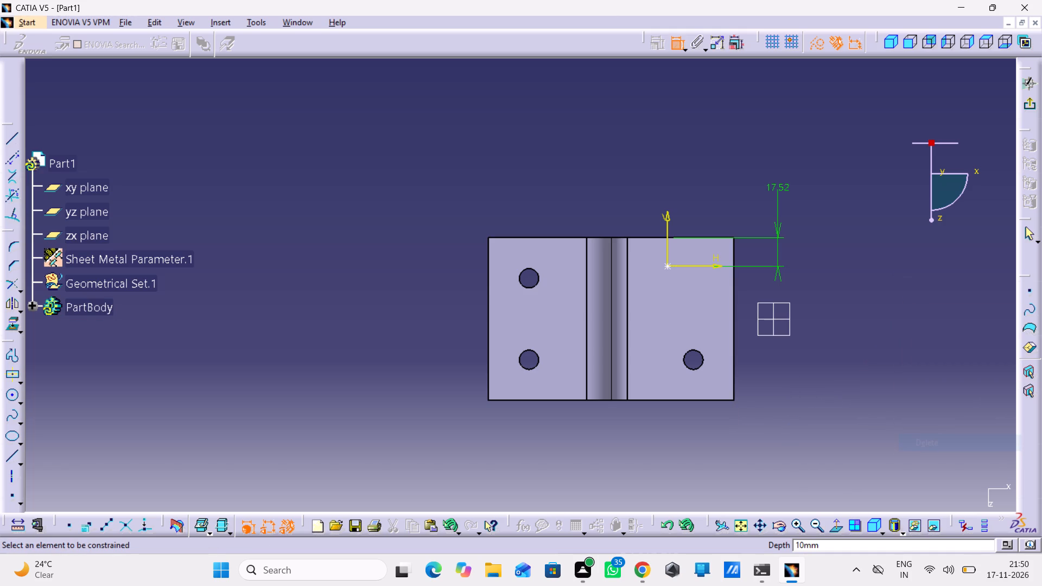
Dimension the fourth hole's centre from the flange's free vertical edge and set that distance to 25 mm.
{"action": "left_click", "coordinate": [669, 269]}
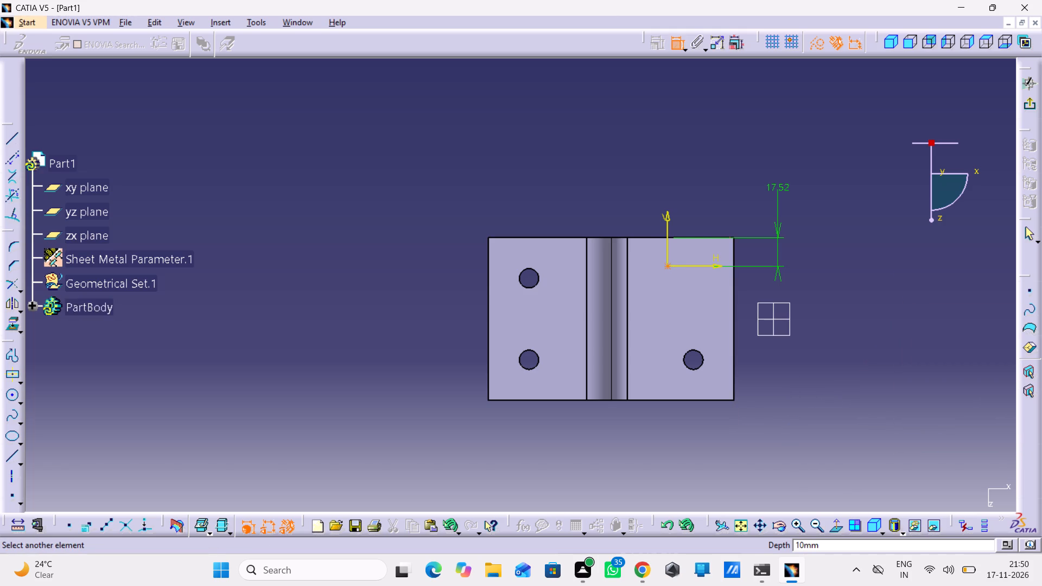
{"action": "left_click", "coordinate": [736, 252]}
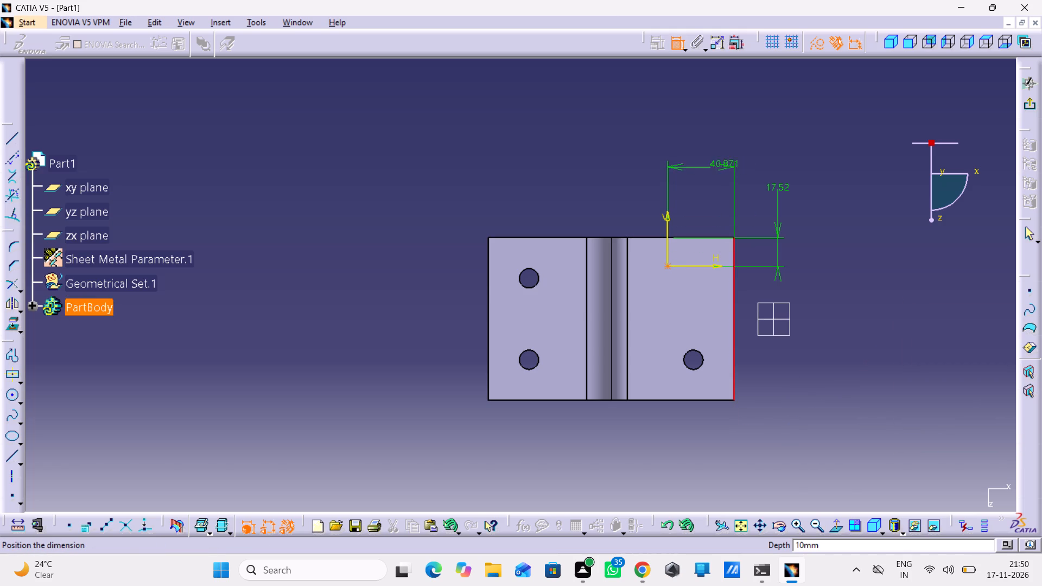
{"action": "left_click", "coordinate": [700, 182]}
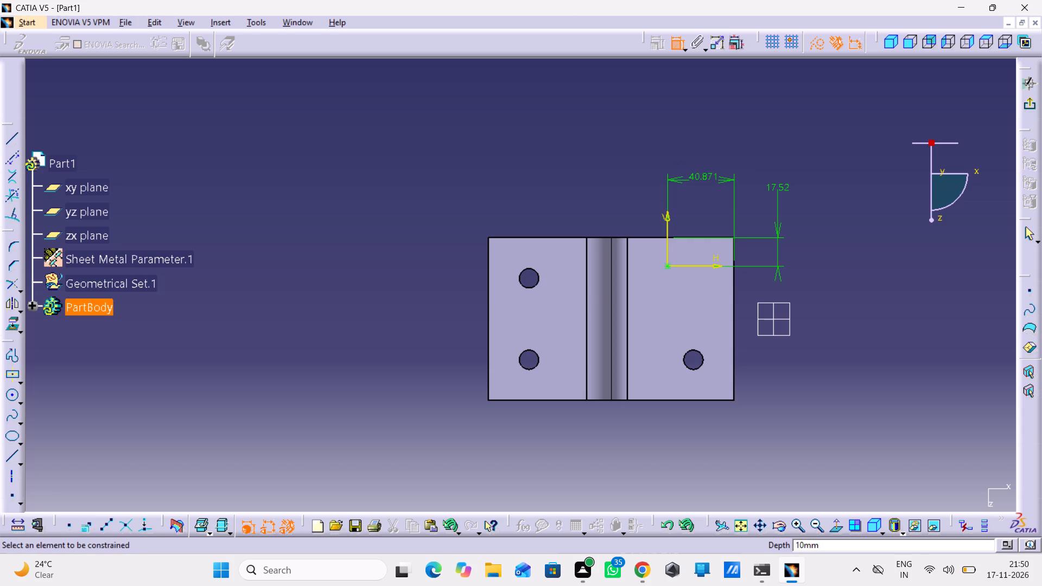
{"action": "left_click", "coordinate": [700, 173]}
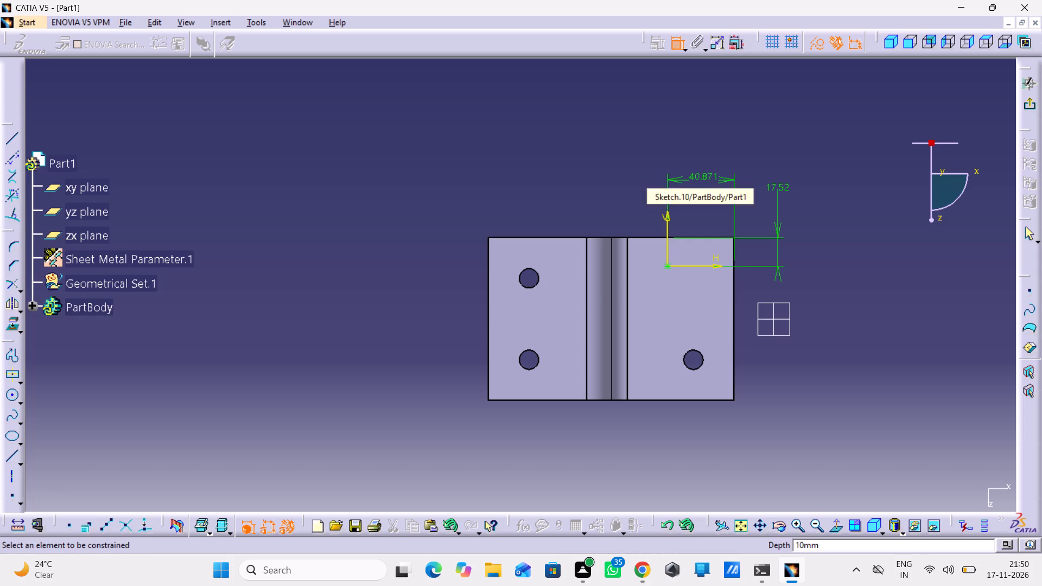
{"action": "double_click", "coordinate": [700, 173]}
{"action": "type", "text": "25"}
{"action": "key", "text": "Return"}
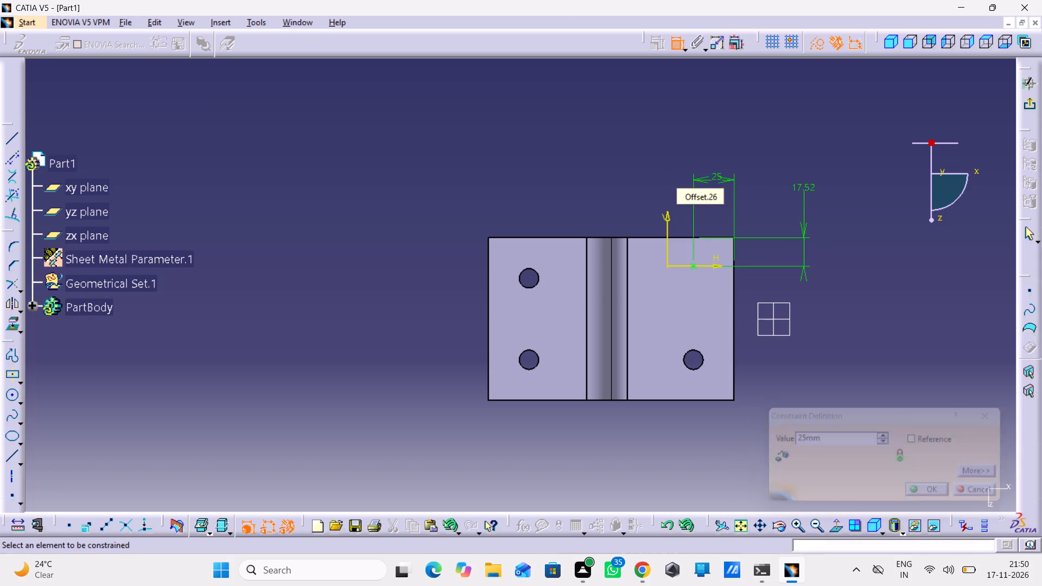
Set the fourth hole centre's distance from the nearest horizontal edge to 25 mm.
{"action": "double_click", "coordinate": [809, 188]}
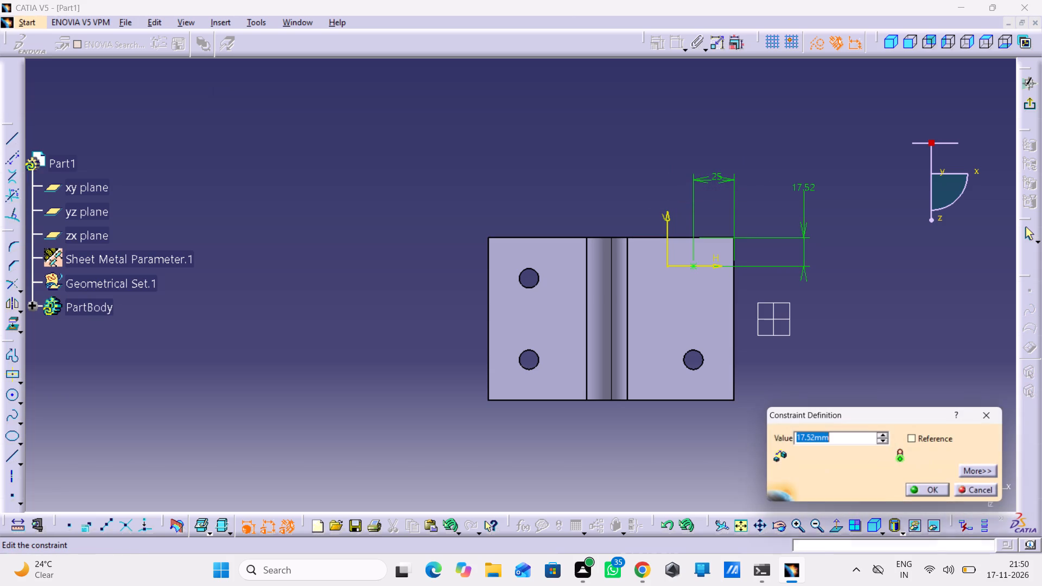
{"action": "type", "text": "25"}
{"action": "key", "text": "Return"}
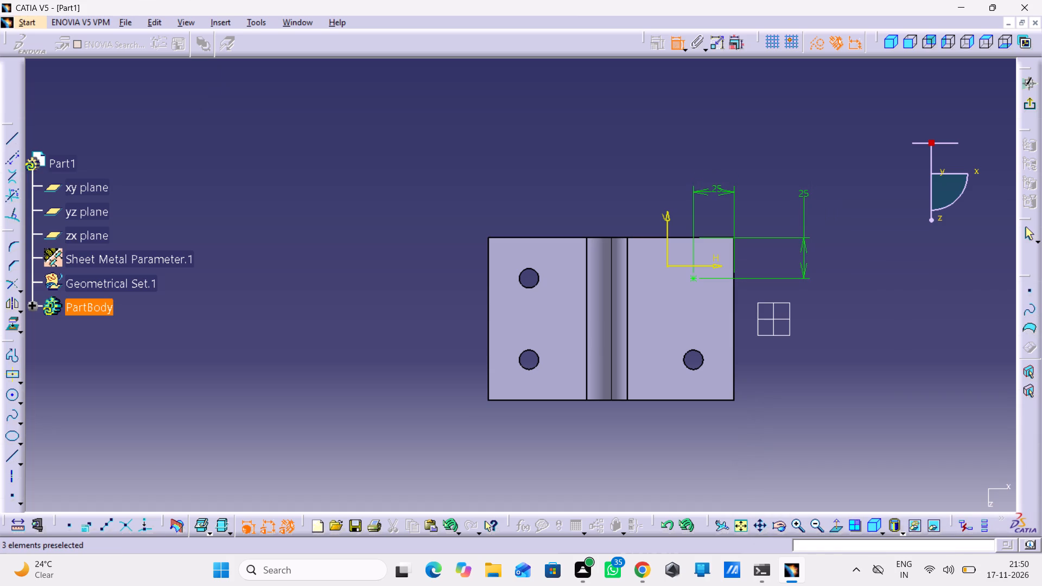
Exit the positioning sketch and create the fourth threaded hole as a 10 mm deep blind hole.
{"action": "left_click", "coordinate": [1019, 105]}
{"action": "left_click", "coordinate": [1035, 106]}
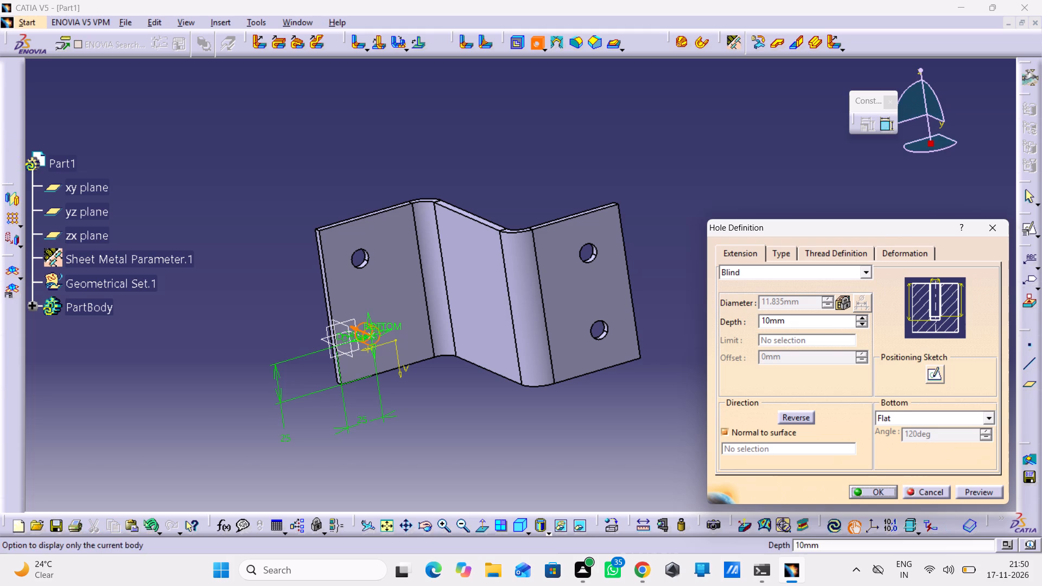
{"action": "left_click", "coordinate": [864, 489]}
{"action": "left_click", "coordinate": [638, 419]}
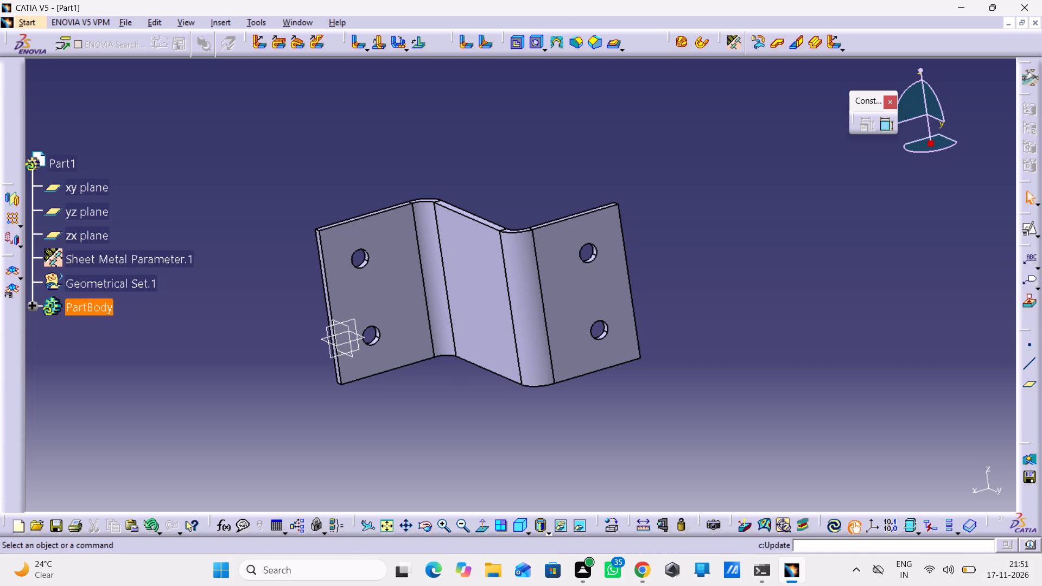
Start a Corner with 10 mm radius and select both free corner edges of the flange carrying the third and fourth holes.
{"action": "double_click", "coordinate": [569, 41]}
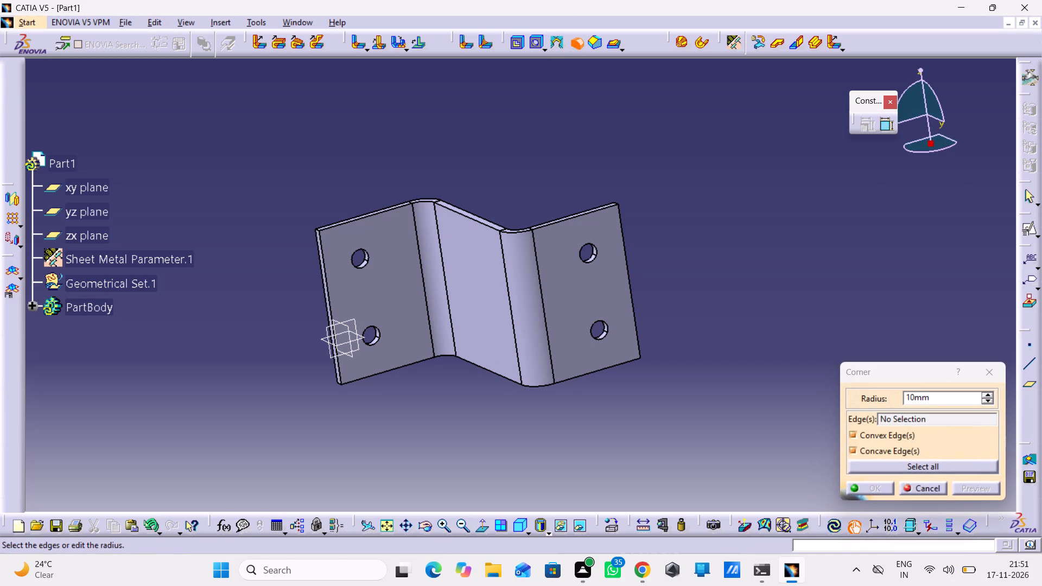
{"action": "middle_click_drag", "start_coordinate": [307, 234], "coordinate": [307, 154]}
{"action": "right_click", "coordinate": [307, 234]}
{"action": "middle_click_drag", "start_coordinate": [308, 155], "coordinate": [596, 211]}
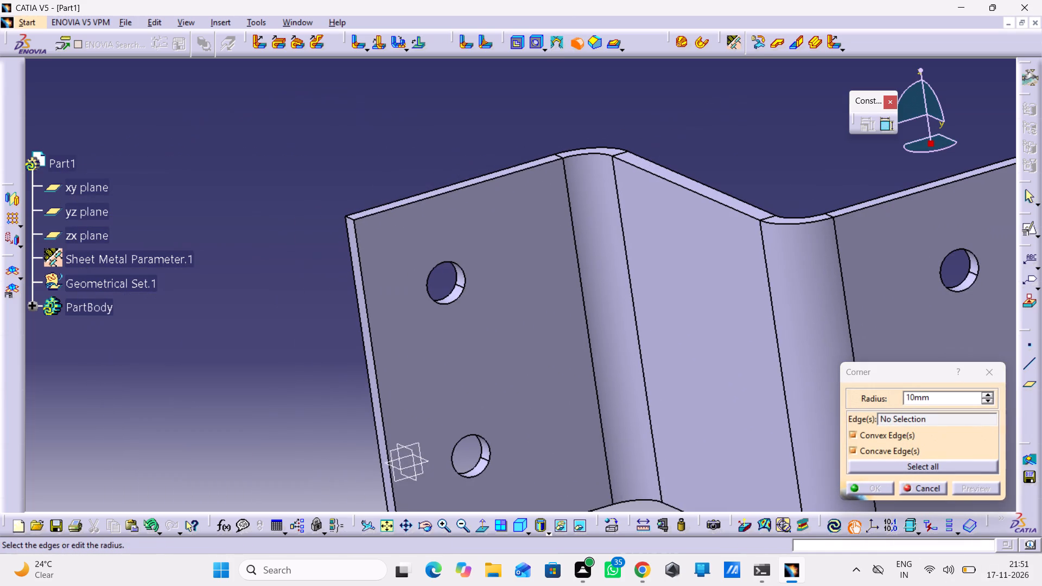
{"action": "left_click", "coordinate": [348, 218]}
{"action": "middle_click_drag", "start_coordinate": [373, 235], "coordinate": [403, 339]}
{"action": "right_click", "coordinate": [373, 235]}
{"action": "middle_click_drag", "start_coordinate": [460, 405], "coordinate": [482, 353]}
{"action": "right_click_drag", "start_coordinate": [463, 407], "coordinate": [467, 394]}
{"action": "middle_click_drag", "start_coordinate": [493, 333], "coordinate": [531, 202]}
{"action": "middle_click_drag", "start_coordinate": [513, 323], "coordinate": [524, 218]}
{"action": "right_click", "coordinate": [513, 323]}
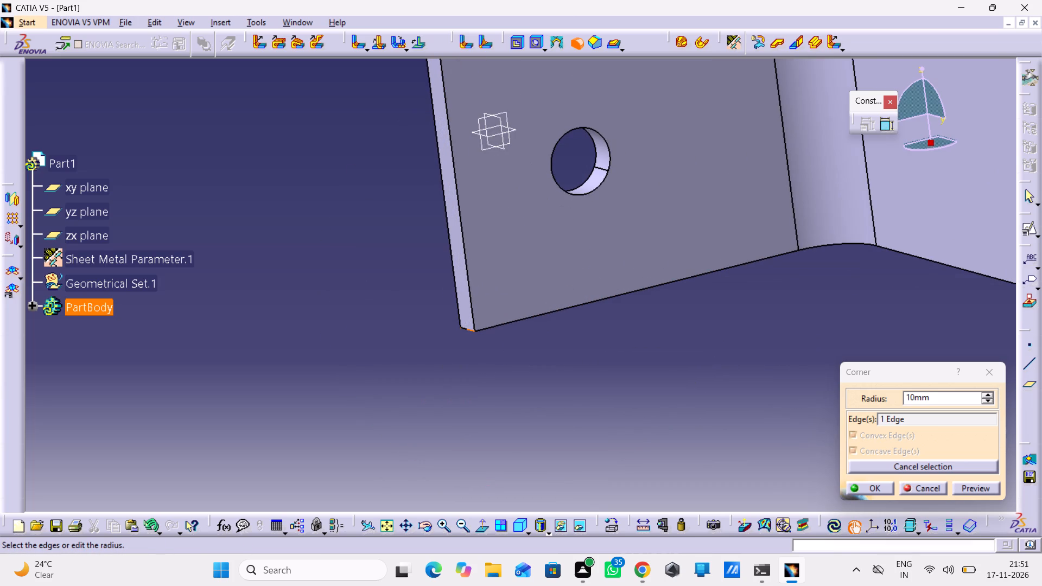
{"action": "left_click", "coordinate": [464, 330]}
Add the opposite flange's two free corner edges to the selection and round all four corners with the 10 mm radius.
{"action": "middle_click_drag", "start_coordinate": [494, 302], "coordinate": [509, 359]}
{"action": "right_click", "coordinate": [494, 302]}
{"action": "middle_click_drag", "start_coordinate": [584, 304], "coordinate": [627, 340]}
{"action": "right_click", "coordinate": [585, 303]}
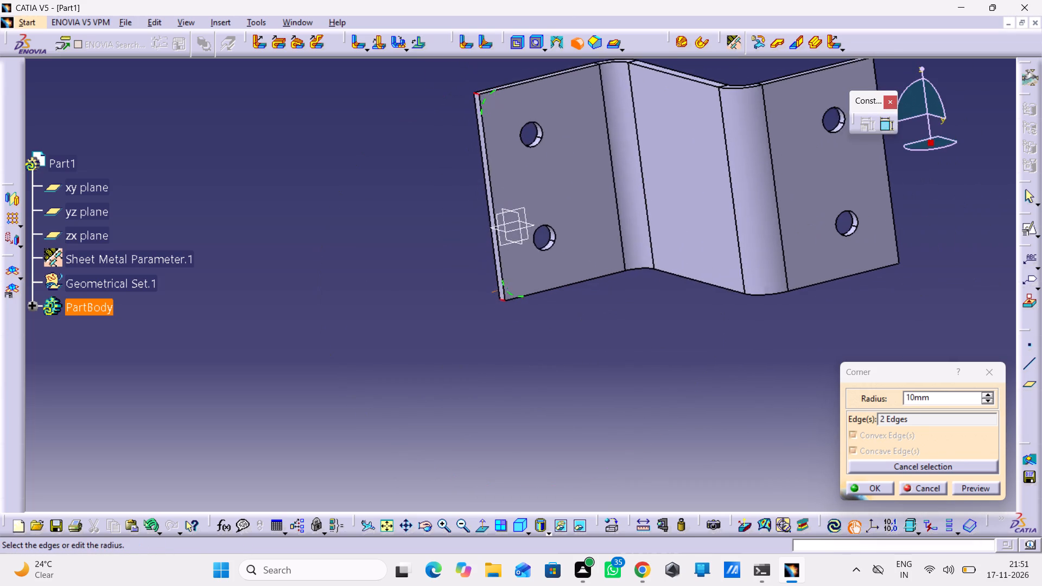
{"action": "middle_click_drag", "start_coordinate": [828, 279], "coordinate": [544, 320]}
{"action": "middle_click_drag", "start_coordinate": [614, 332], "coordinate": [502, 246]}
{"action": "right_click_drag", "start_coordinate": [614, 332], "coordinate": [502, 246]}
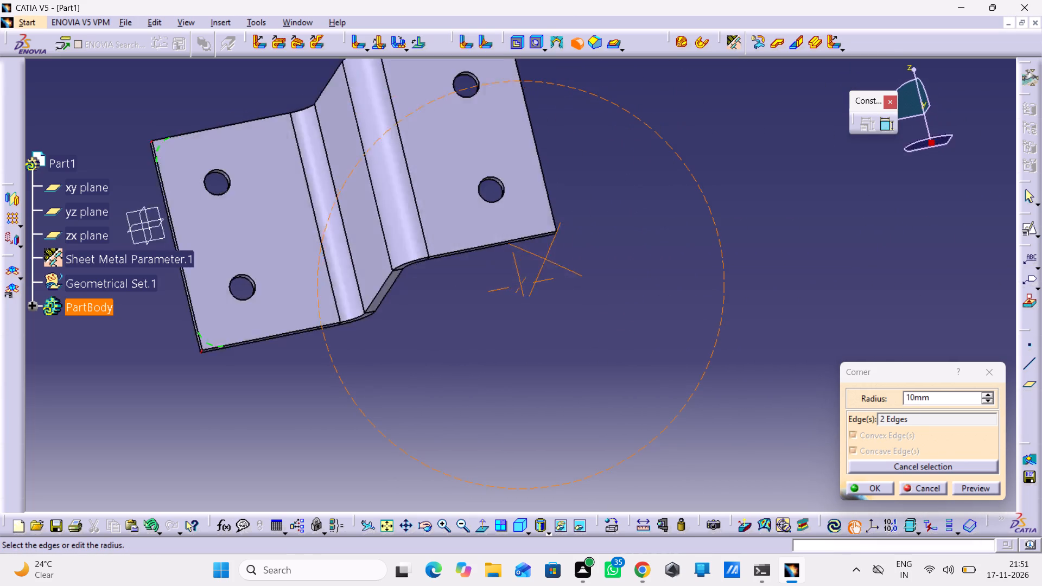
{"action": "middle_click_drag", "start_coordinate": [502, 246], "coordinate": [308, 269]}
{"action": "right_click_drag", "start_coordinate": [502, 246], "coordinate": [308, 269]}
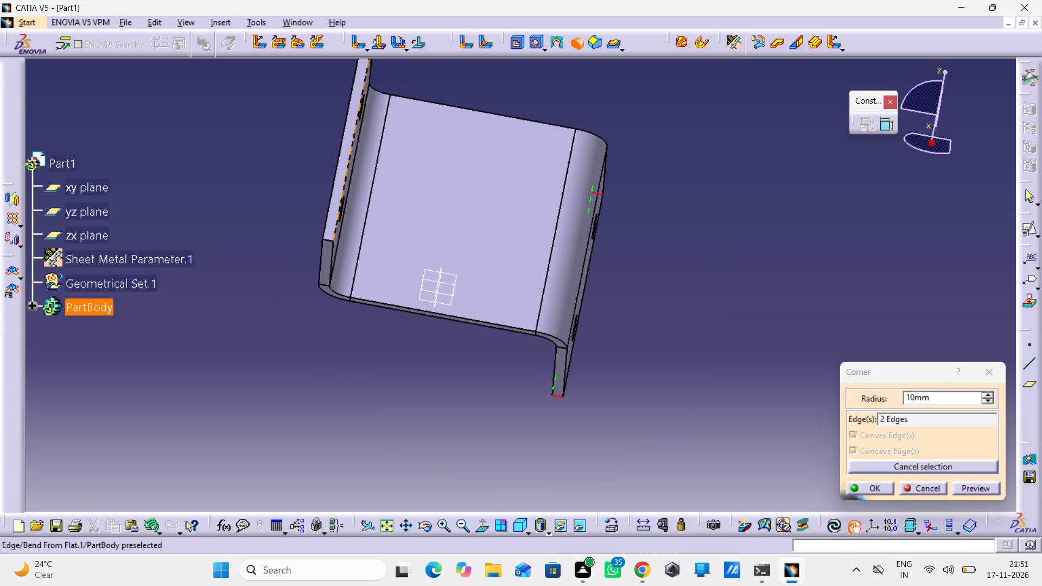
{"action": "left_click", "coordinate": [323, 242]}
{"action": "middle_click_drag", "start_coordinate": [354, 227], "coordinate": [354, 219]}
{"action": "right_click", "coordinate": [354, 227]}
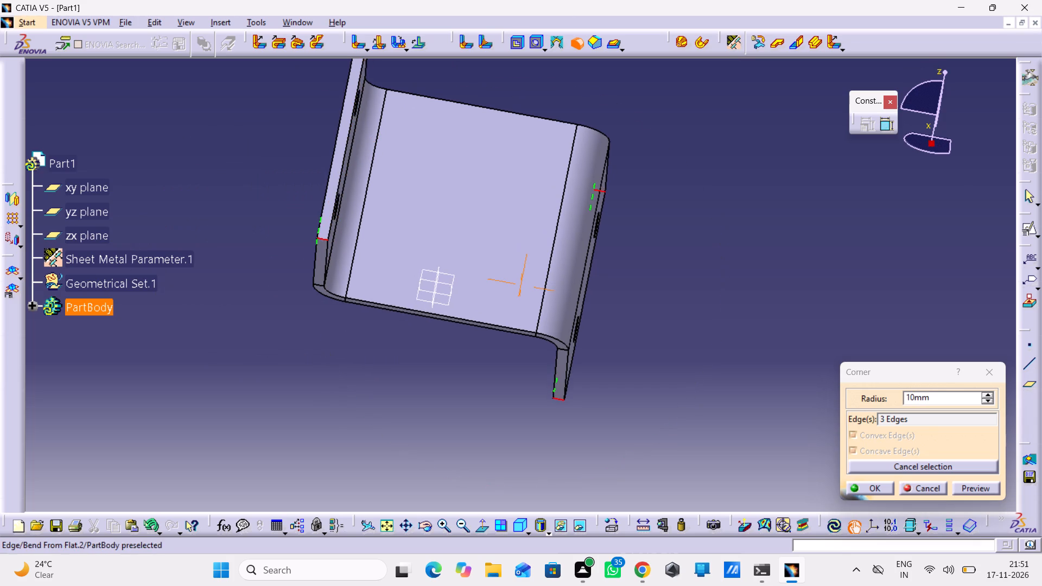
{"action": "middle_click_drag", "start_coordinate": [357, 189], "coordinate": [410, 378]}
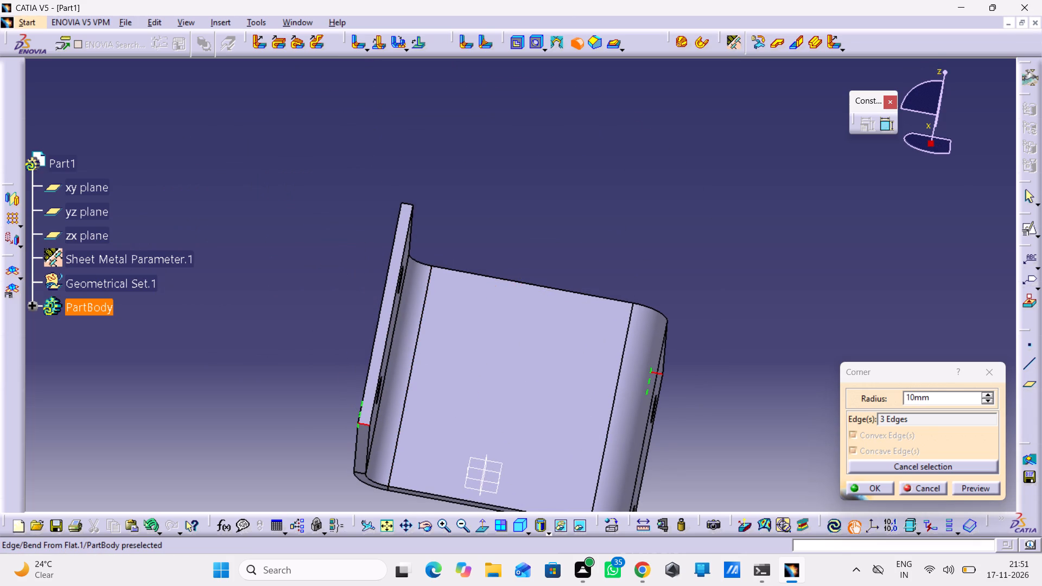
{"action": "left_click", "coordinate": [409, 208]}
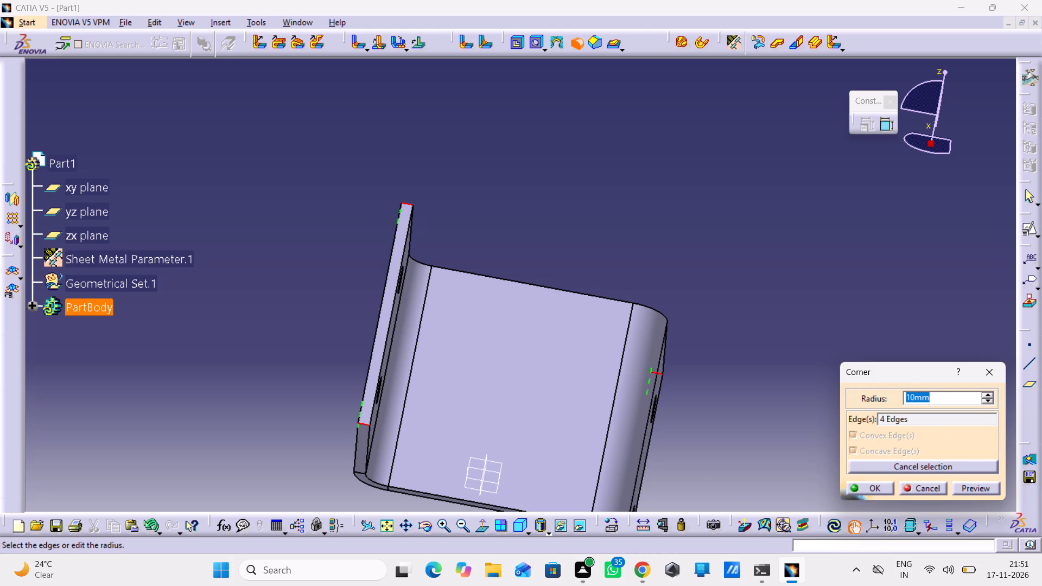
{"action": "left_click", "coordinate": [865, 492]}
{"action": "left_click", "coordinate": [814, 423]}
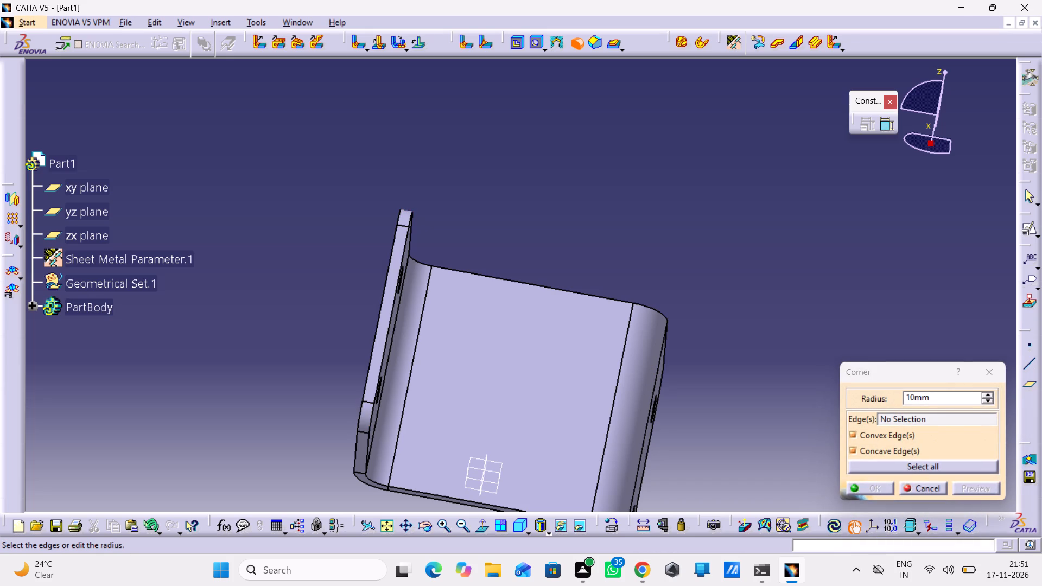
{"action": "left_click", "coordinate": [917, 489]}
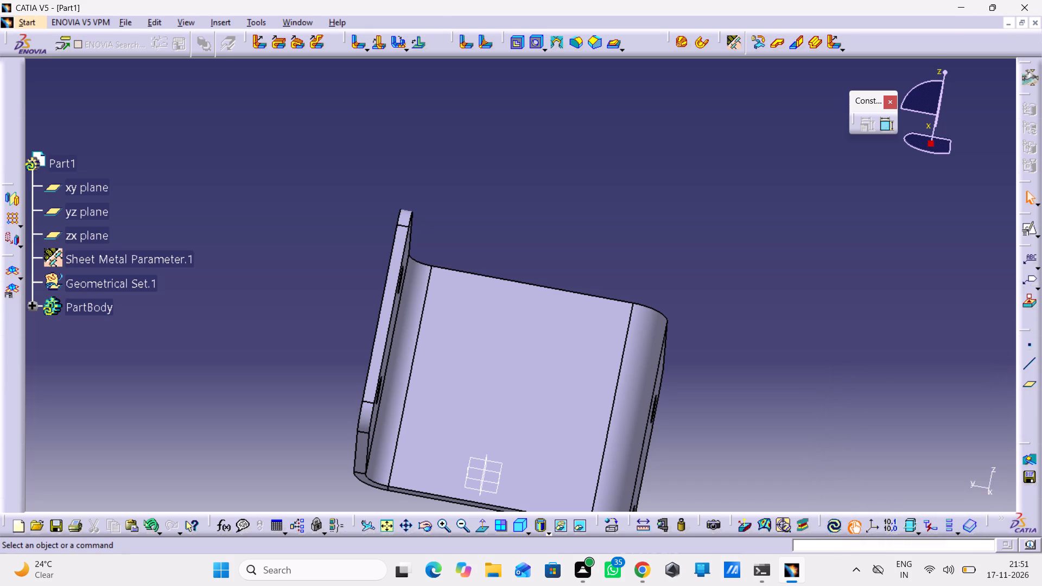
Examine the rounded corners and holes on both flanges of the Z-shaped part from different sides.
{"action": "middle_click_drag", "start_coordinate": [837, 358], "coordinate": [836, 356]}
{"action": "right_click", "coordinate": [837, 358]}
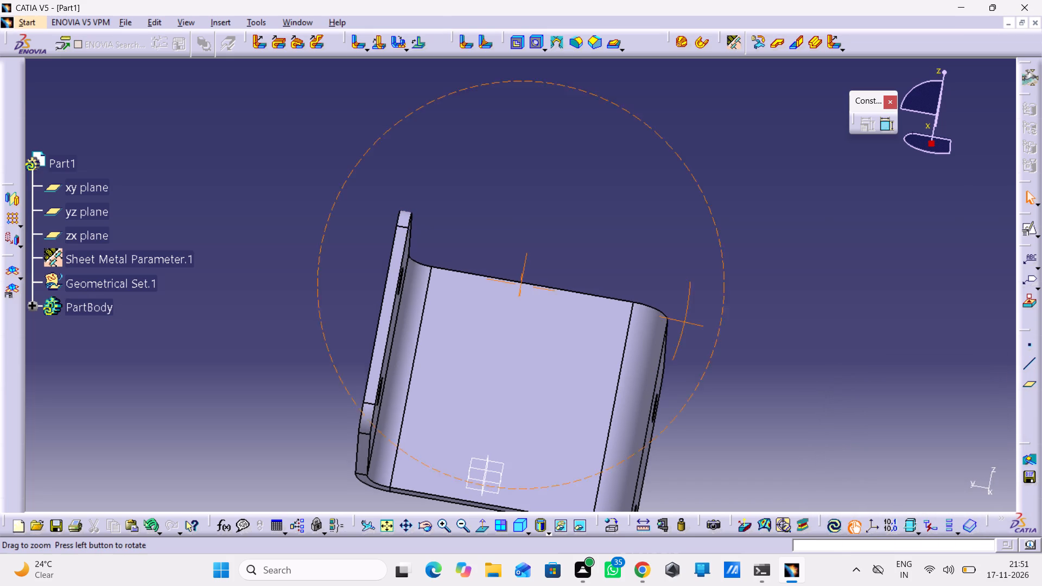
{"action": "middle_click_drag", "start_coordinate": [836, 356], "coordinate": [843, 397]}
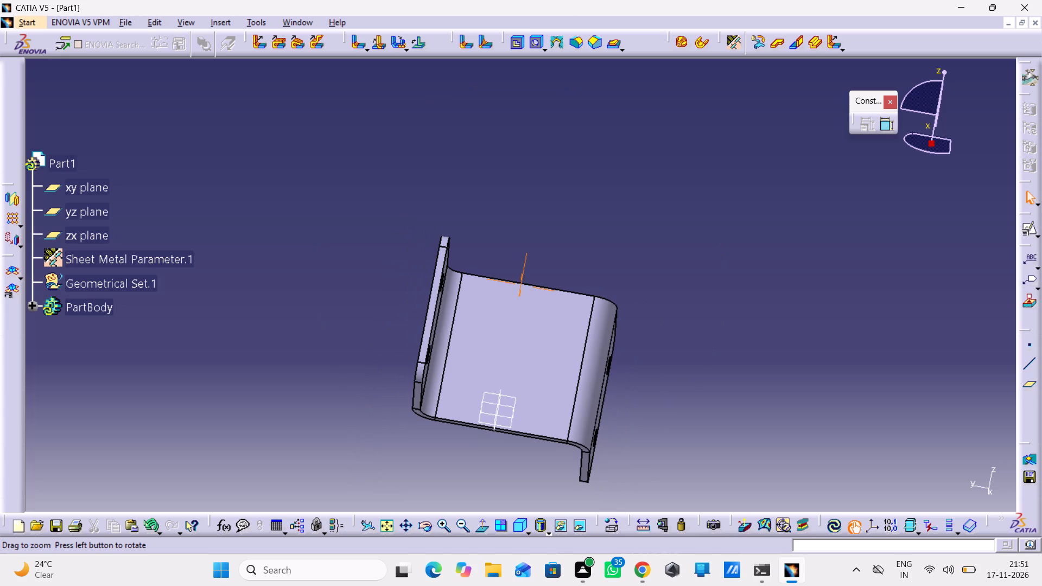
{"action": "middle_click_drag", "start_coordinate": [455, 190], "coordinate": [609, 183]}
{"action": "right_click_drag", "start_coordinate": [455, 190], "coordinate": [609, 183]}
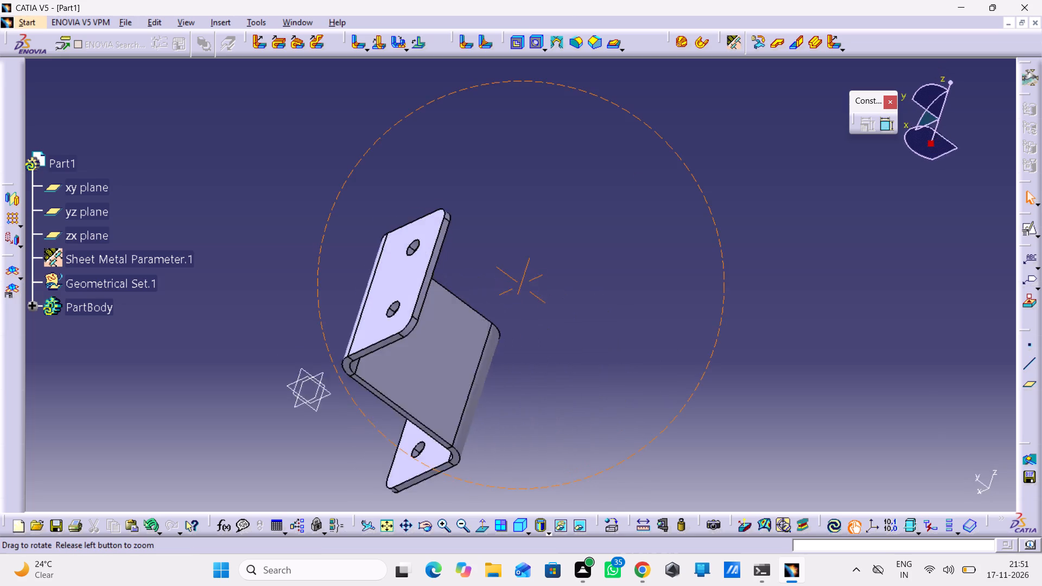
{"action": "right_click_drag", "start_coordinate": [609, 183], "coordinate": [648, 241]}
{"action": "middle_click_drag", "start_coordinate": [609, 183], "coordinate": [648, 241]}
{"action": "scroll", "coordinate": [648, 241], "scroll_direction": "down", "scroll_amount": 1}
Select the xy, yz and zx reference planes together.
{"action": "left_click_drag", "start_coordinate": [291, 190], "coordinate": [239, 311]}
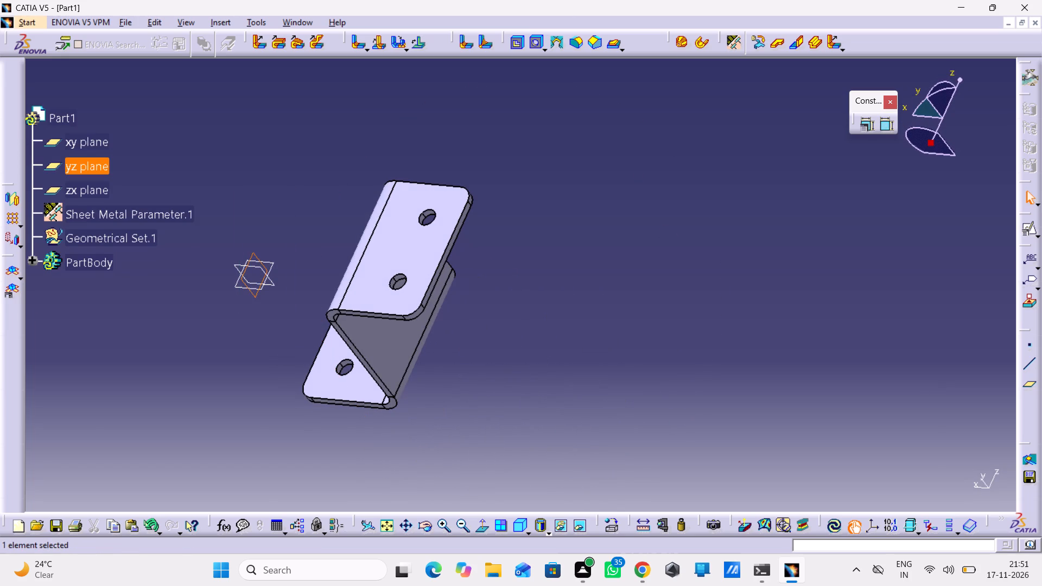
{"action": "left_click_drag", "start_coordinate": [312, 177], "coordinate": [209, 319]}
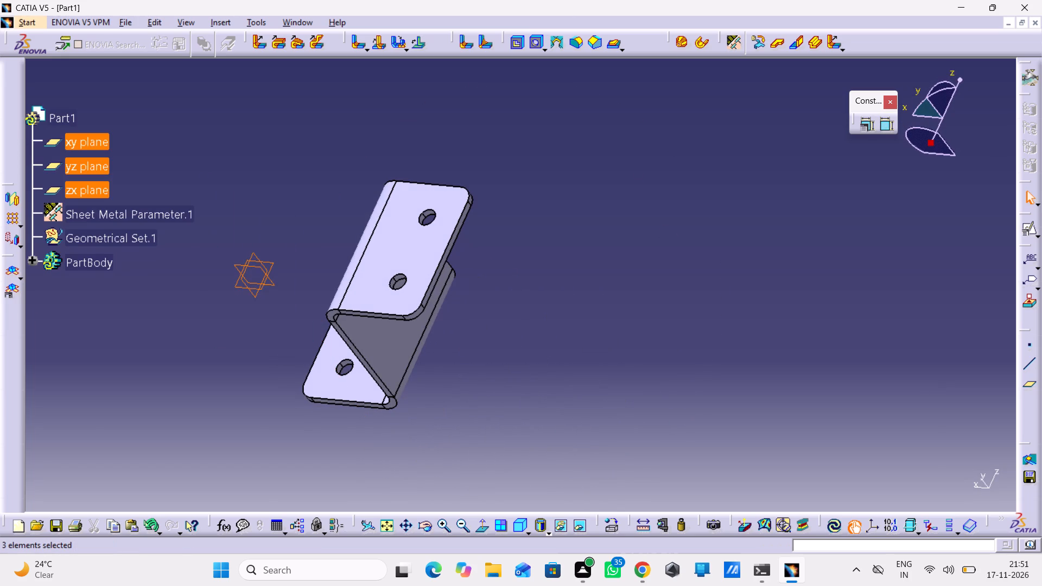
{"action": "left_click", "coordinate": [219, 19]}
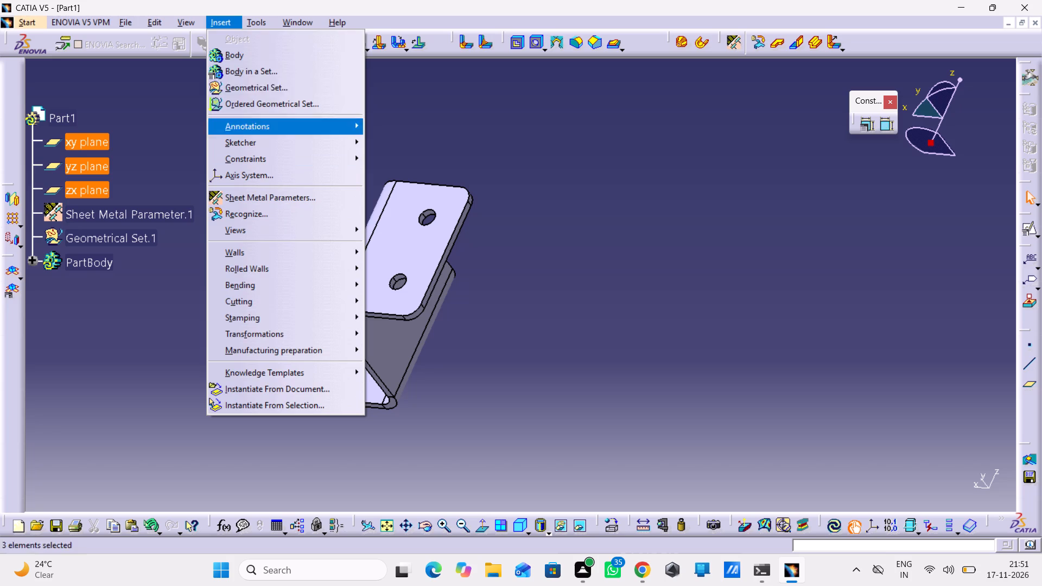
{"action": "left_click", "coordinate": [260, 20]}
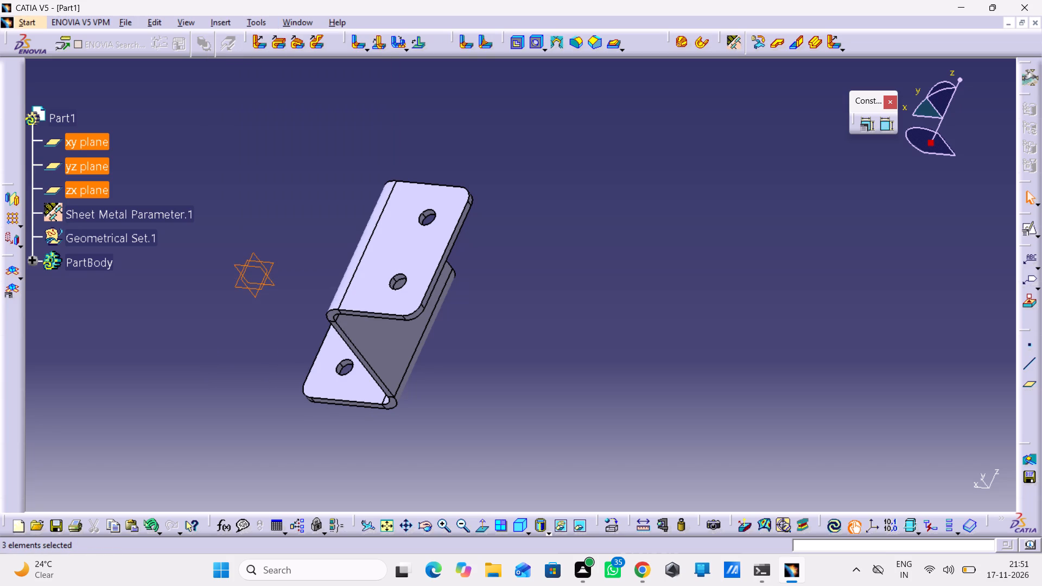
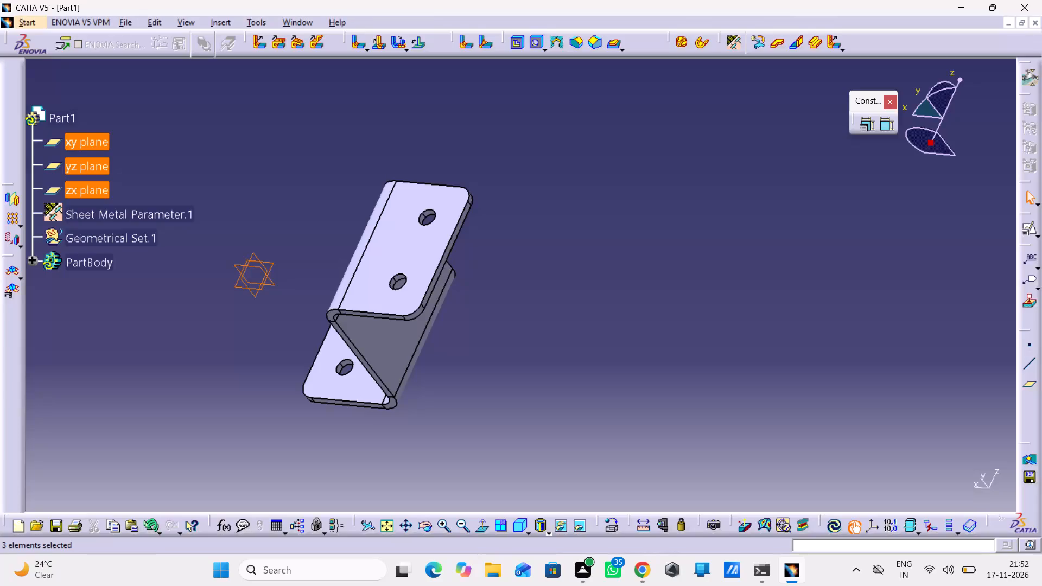
Hide all planes so the xy, yz and zx reference planes no longer show beside the part.
{"action": "left_click", "coordinate": [230, 21]}
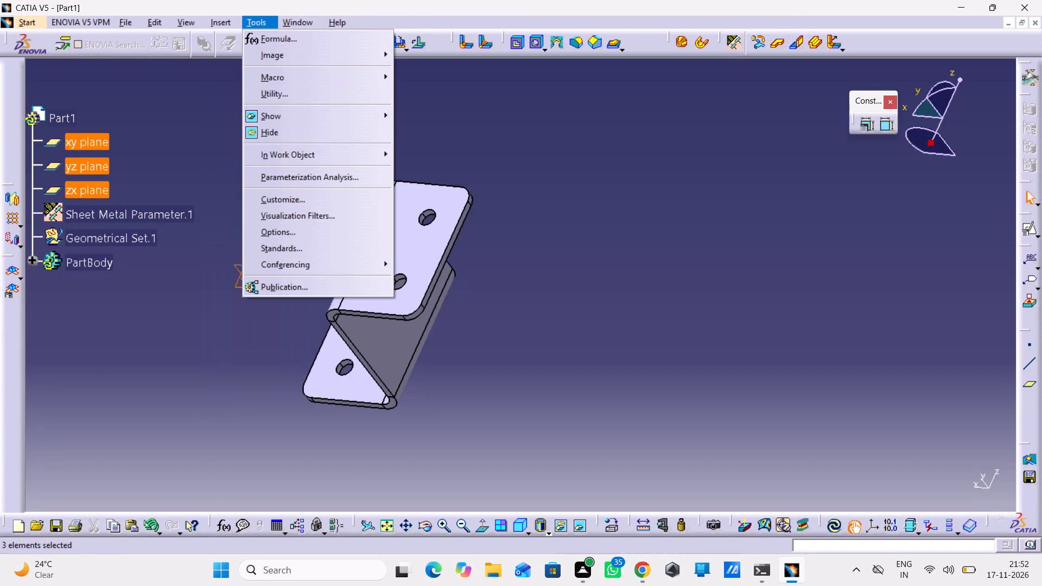
{"action": "left_click", "coordinate": [296, 129]}
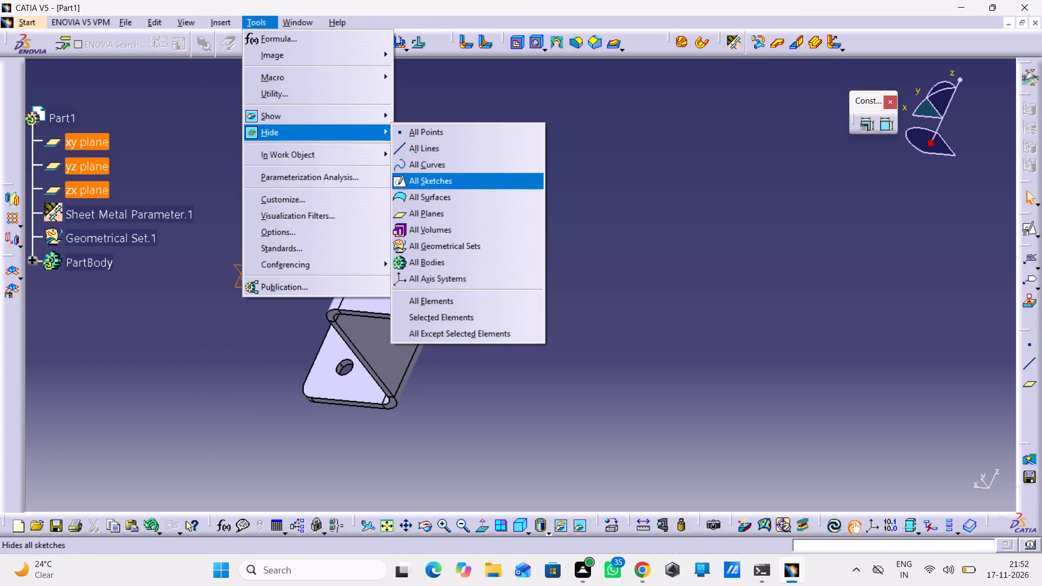
{"action": "left_click", "coordinate": [448, 212]}
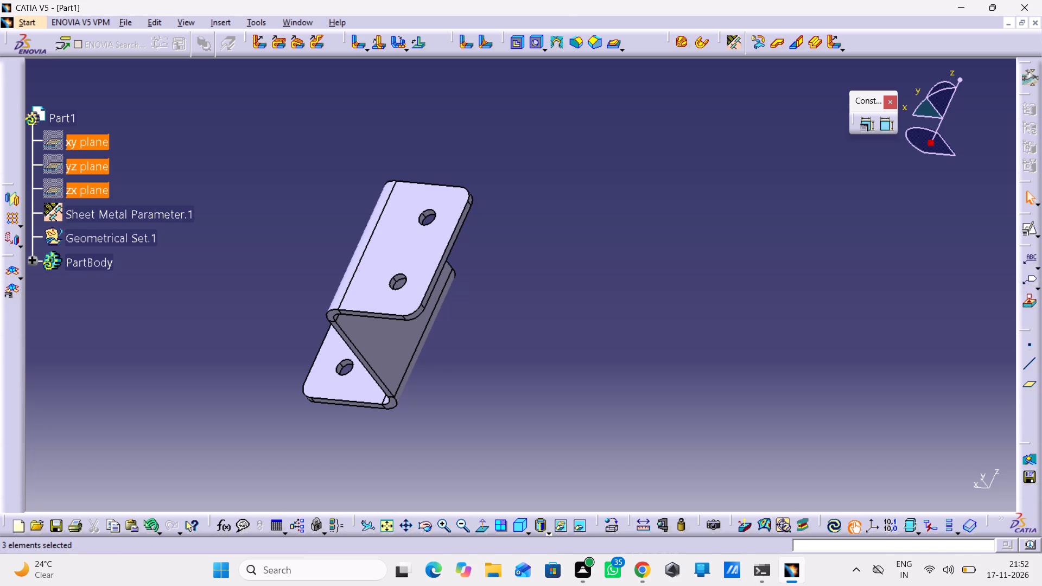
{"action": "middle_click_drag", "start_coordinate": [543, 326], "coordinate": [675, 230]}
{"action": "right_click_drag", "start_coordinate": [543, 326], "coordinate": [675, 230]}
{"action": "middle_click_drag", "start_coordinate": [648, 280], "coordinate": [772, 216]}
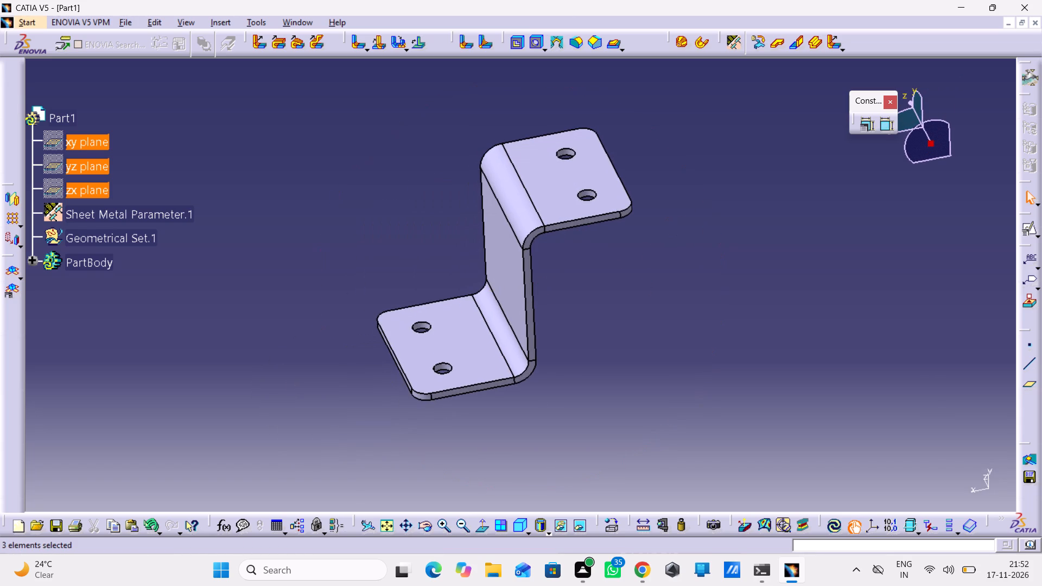
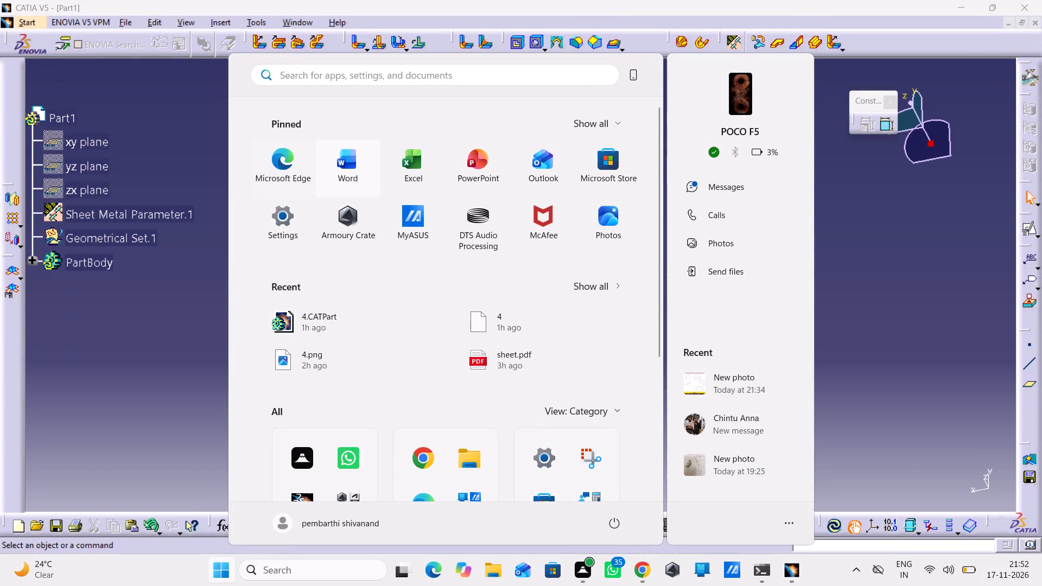
Switch to the Windows Calculator, compute 35 − 18, and close it.
{"action": "scroll", "coordinate": [556, 451], "scroll_direction": "down", "scroll_amount": 1}
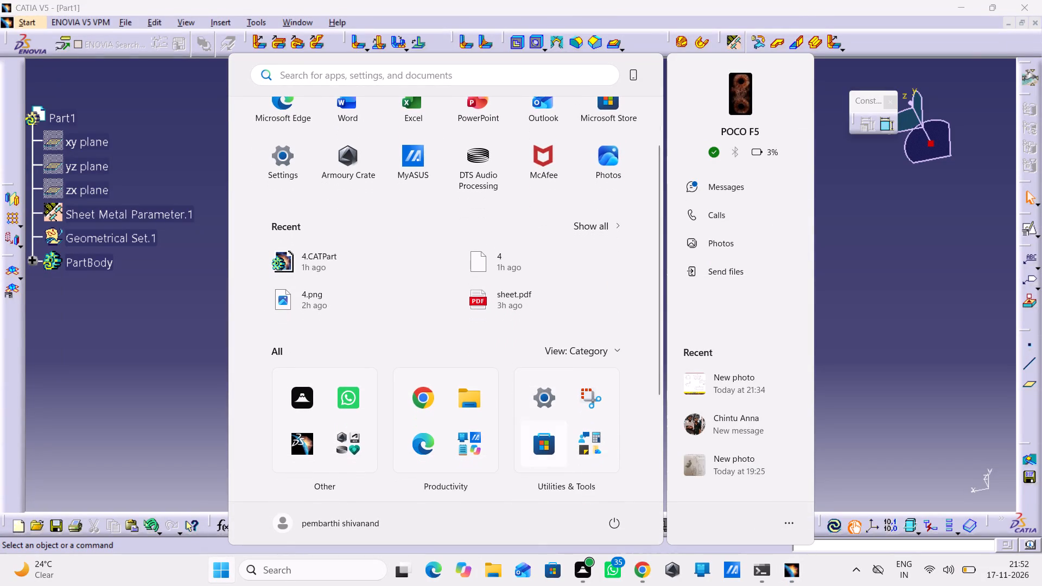
{"action": "left_click", "coordinate": [596, 448]}
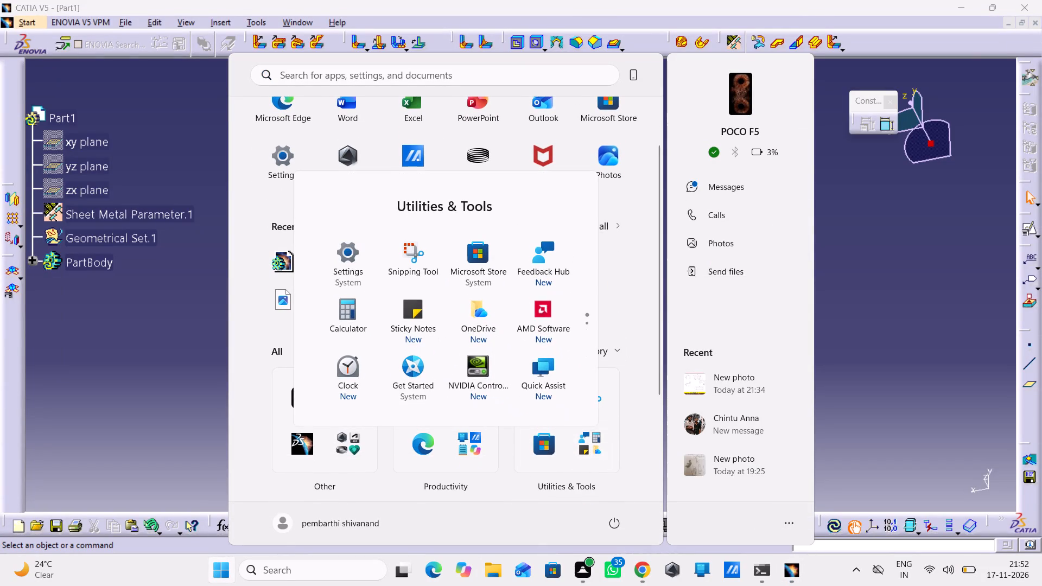
{"action": "left_click", "coordinate": [345, 307]}
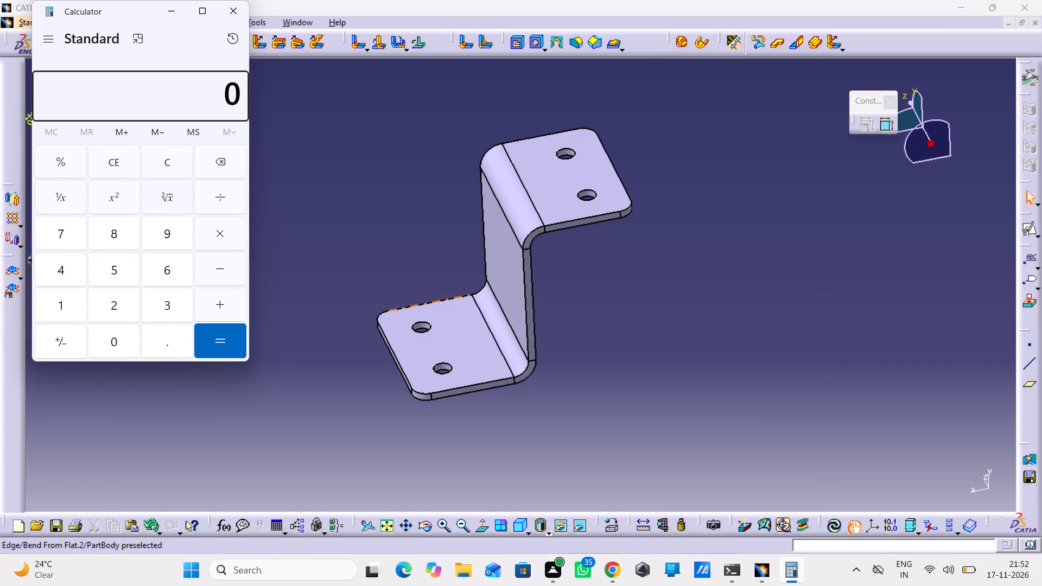
{"action": "left_click", "coordinate": [171, 304]}
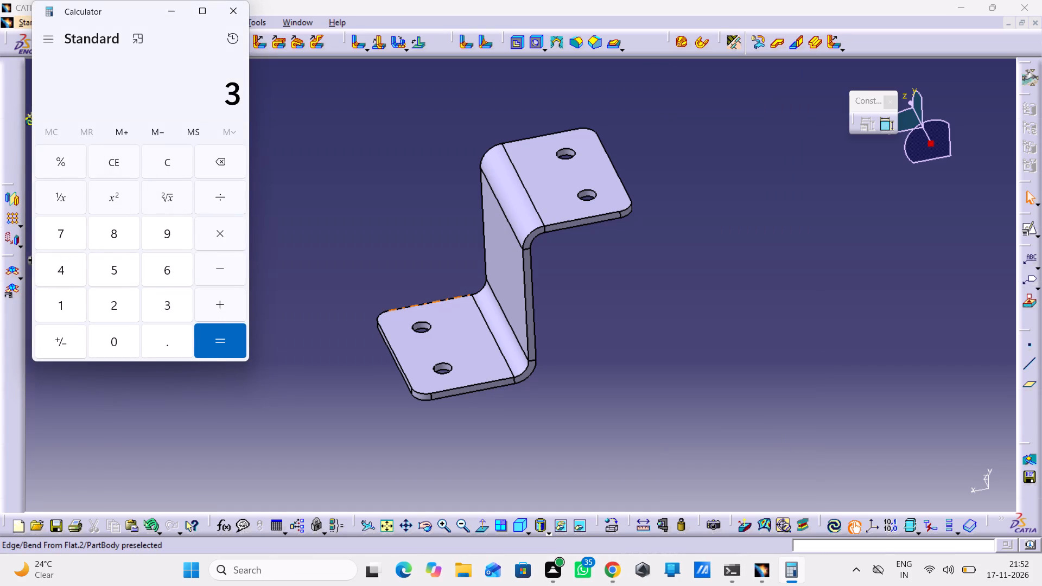
{"action": "left_click", "coordinate": [129, 266]}
{"action": "left_click", "coordinate": [214, 263]}
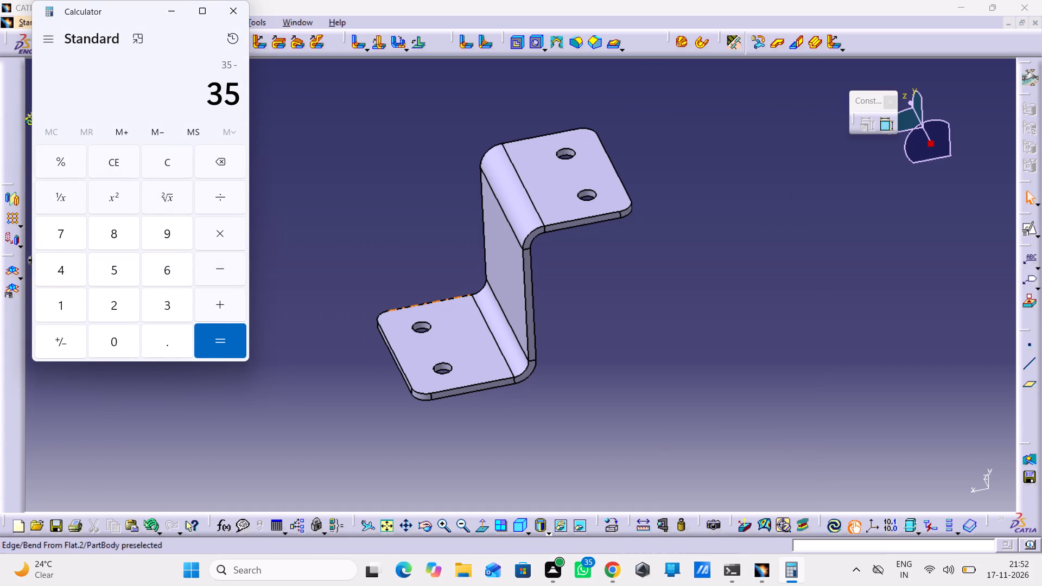
{"action": "left_click", "coordinate": [73, 298]}
{"action": "left_click", "coordinate": [118, 232]}
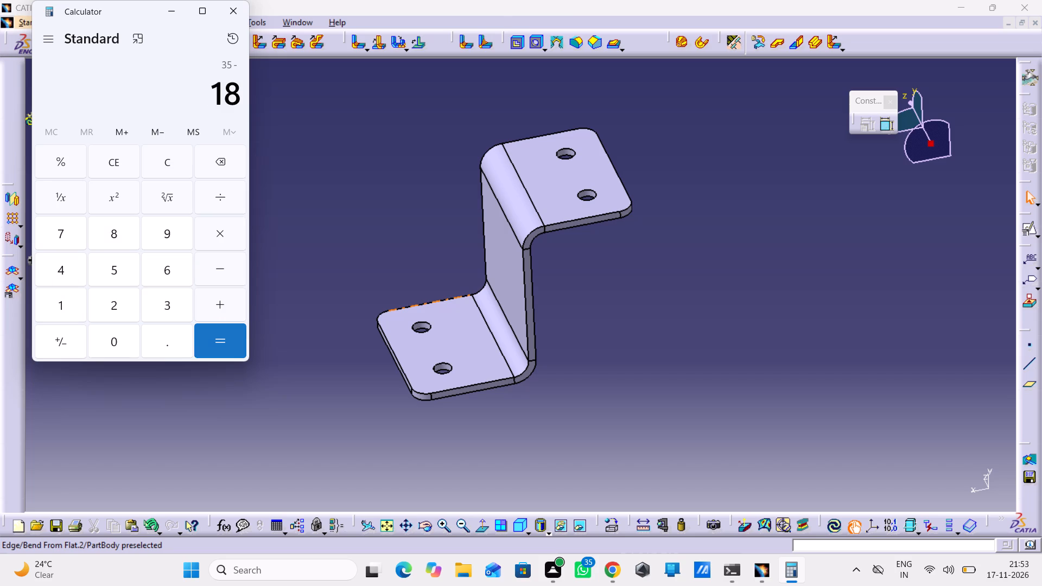
{"action": "left_click", "coordinate": [221, 341]}
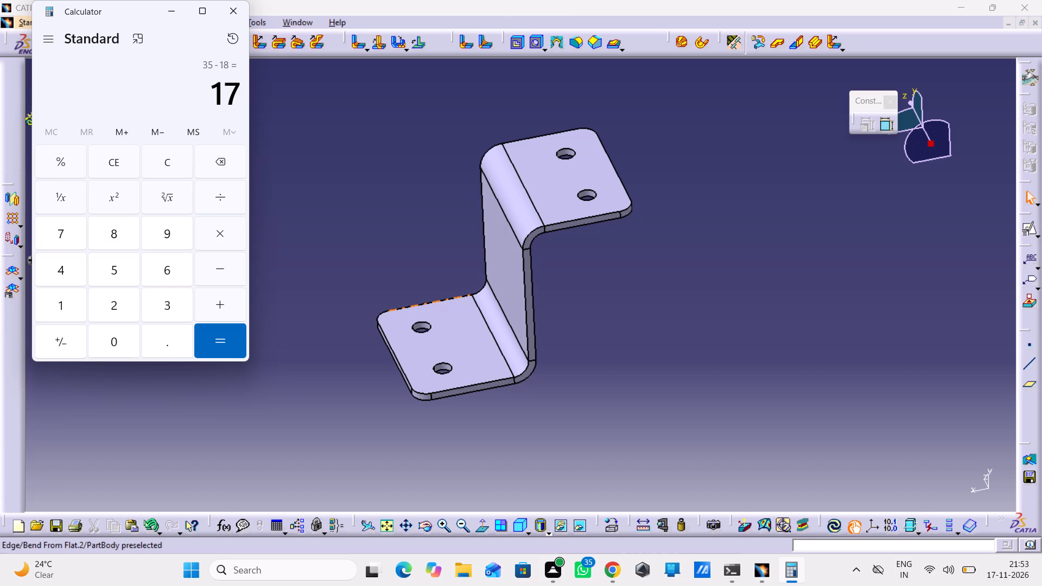
{"action": "left_click", "coordinate": [231, 10]}
Save the part in the shhet module folder as a CATPart named y1.
{"action": "left_click", "coordinate": [340, 272]}
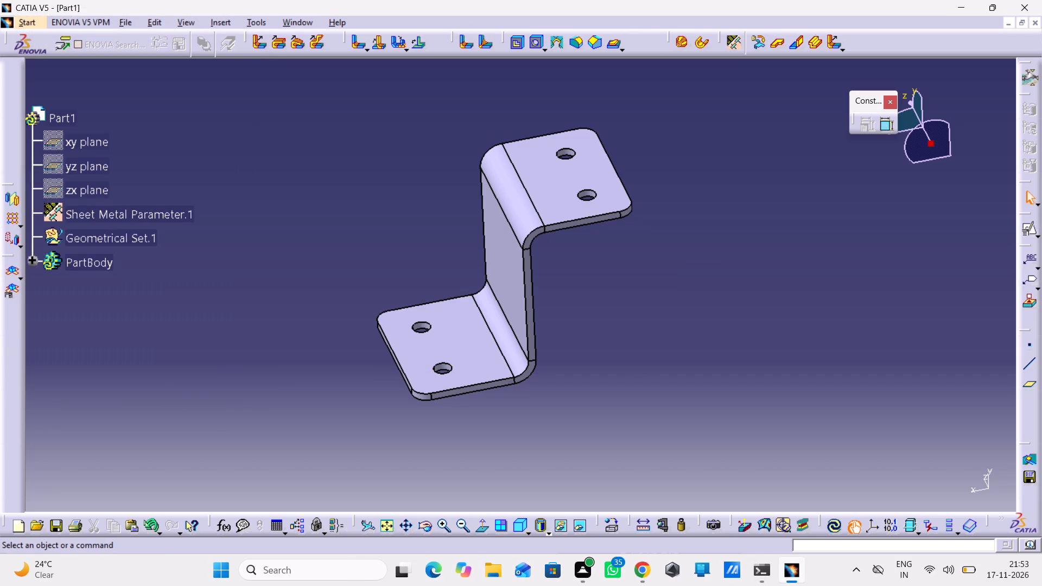
{"action": "key", "text": "ctrl+s"}
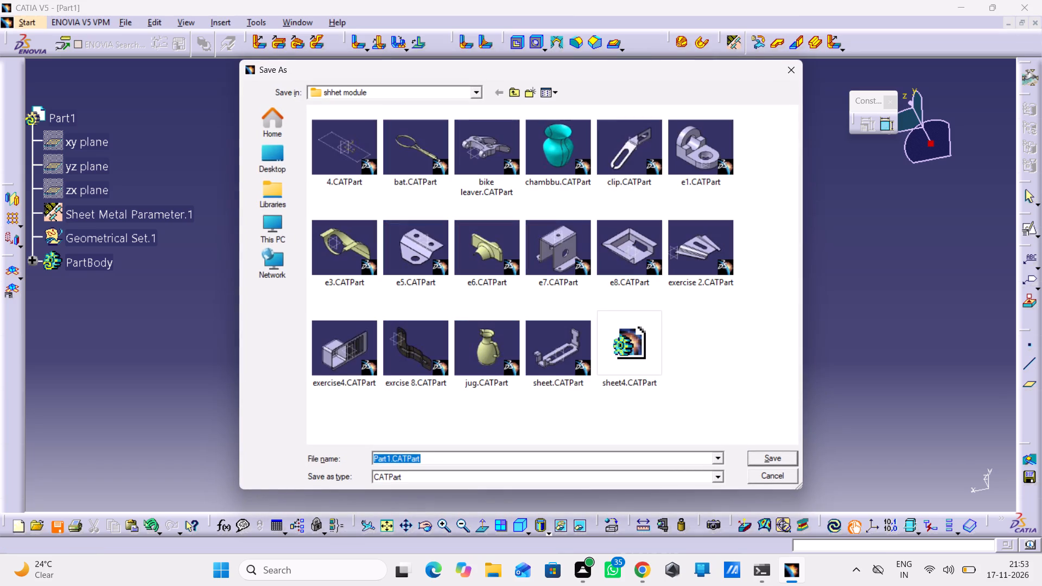
{"action": "type", "text": "y1"}
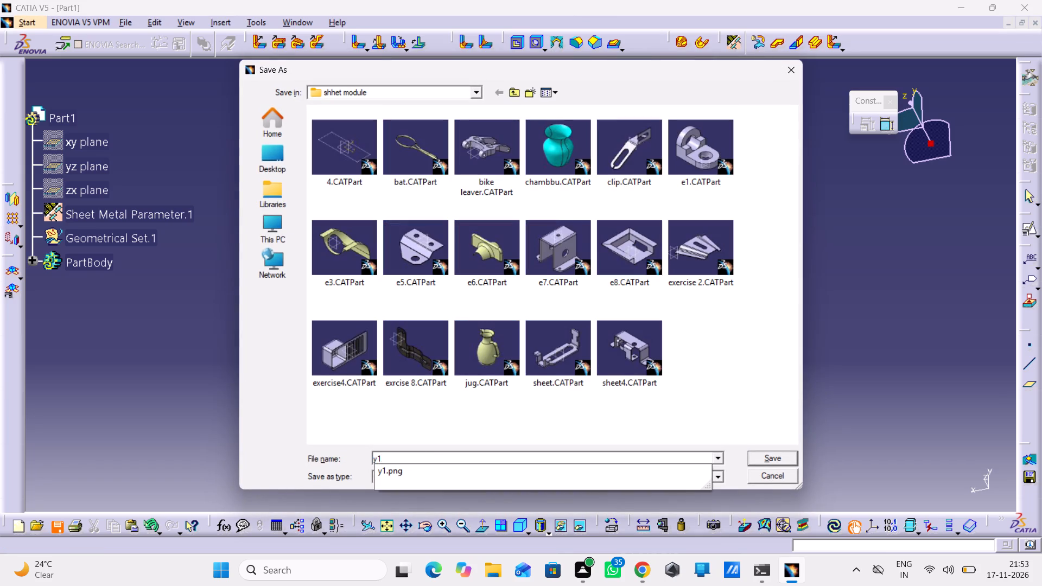
{"action": "key", "text": "period"}
{"action": "key", "text": "BackSpace"}
{"action": "key", "text": "Return"}
Print the part view with Microsoft Print to PDF, naming the output file y1.
{"action": "key", "text": "ctrl+bracketleft"}
{"action": "key", "text": "ctrl+p"}
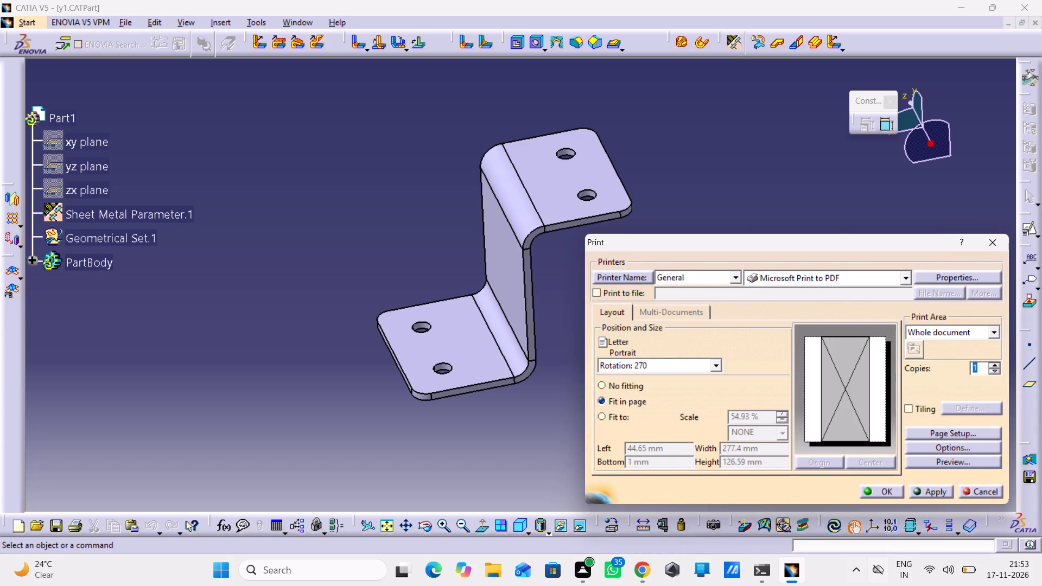
{"action": "left_click", "coordinate": [880, 492]}
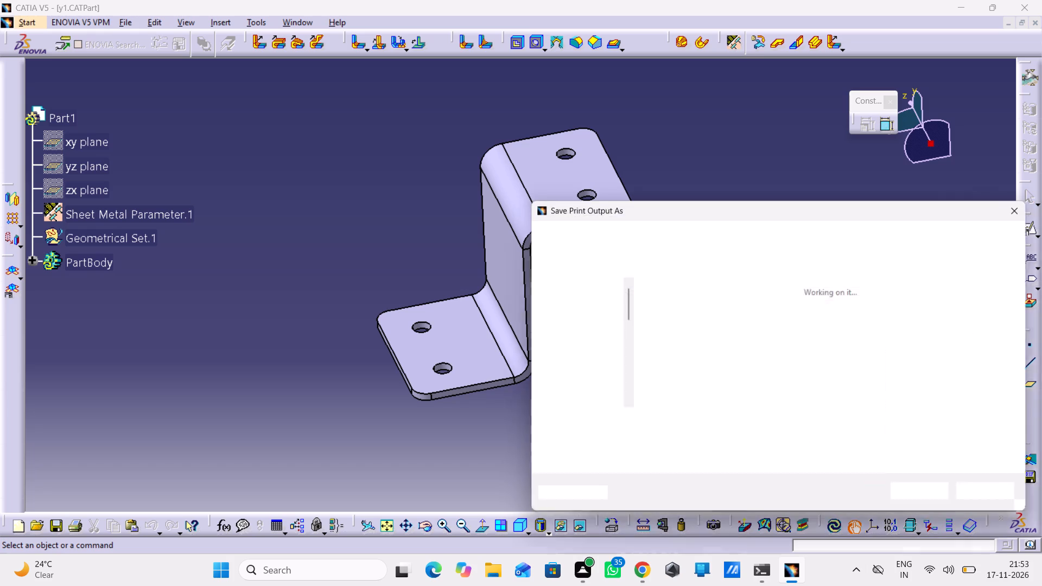
{"action": "type", "text": "y1"}
{"action": "key", "text": "Return"}
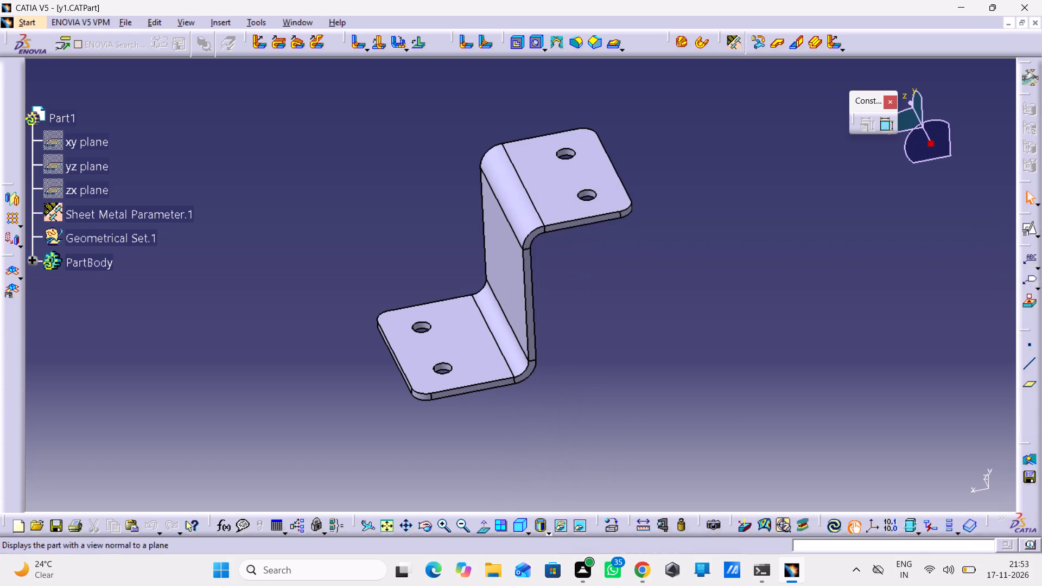